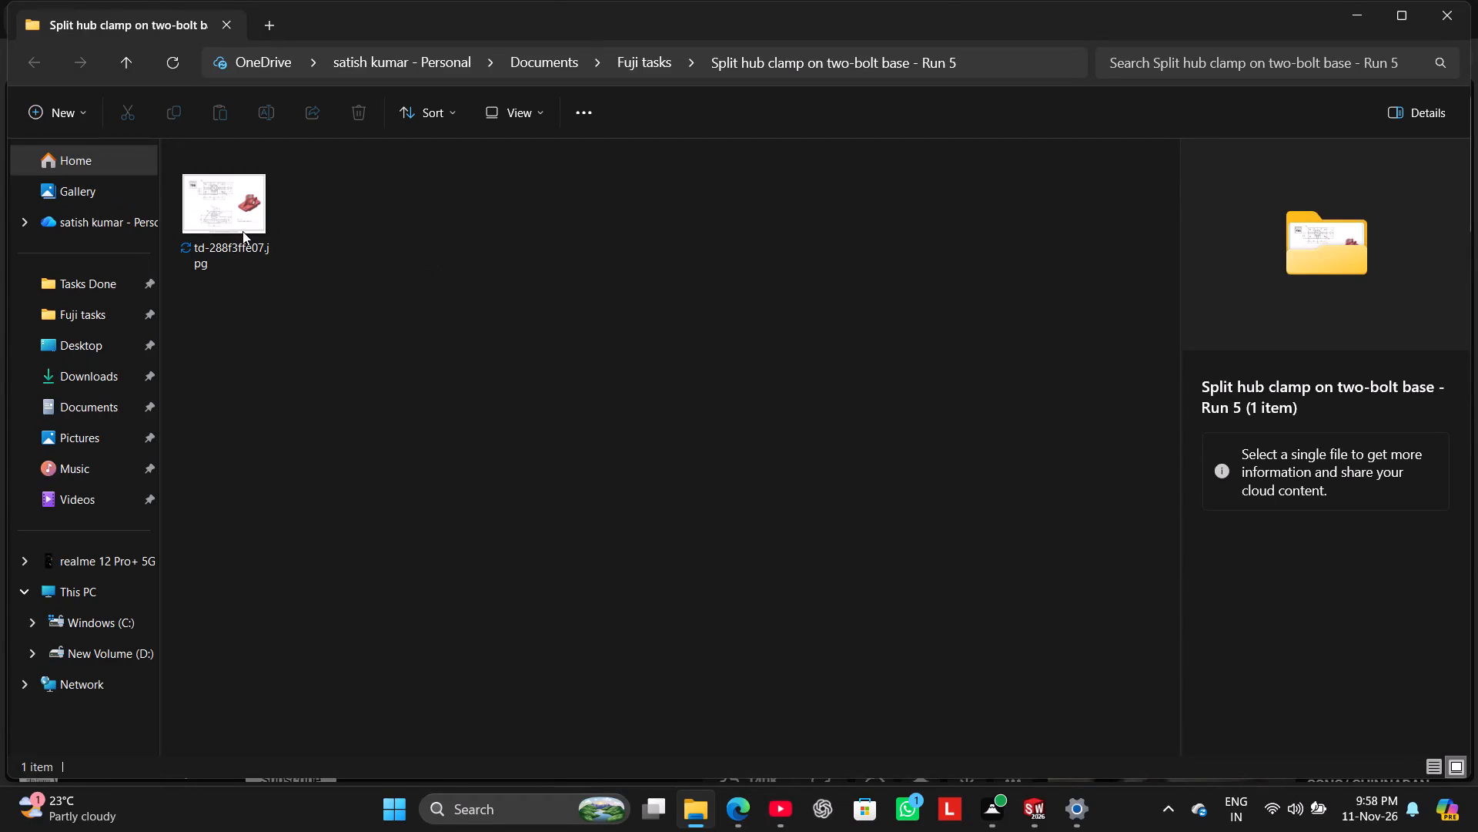
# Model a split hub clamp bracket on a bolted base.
# Open the drawing image td-288f3ffe07.jpg from the "Split hub clamp on two-bolt base - Run 5" folder.
pyautogui.click(133, 69)
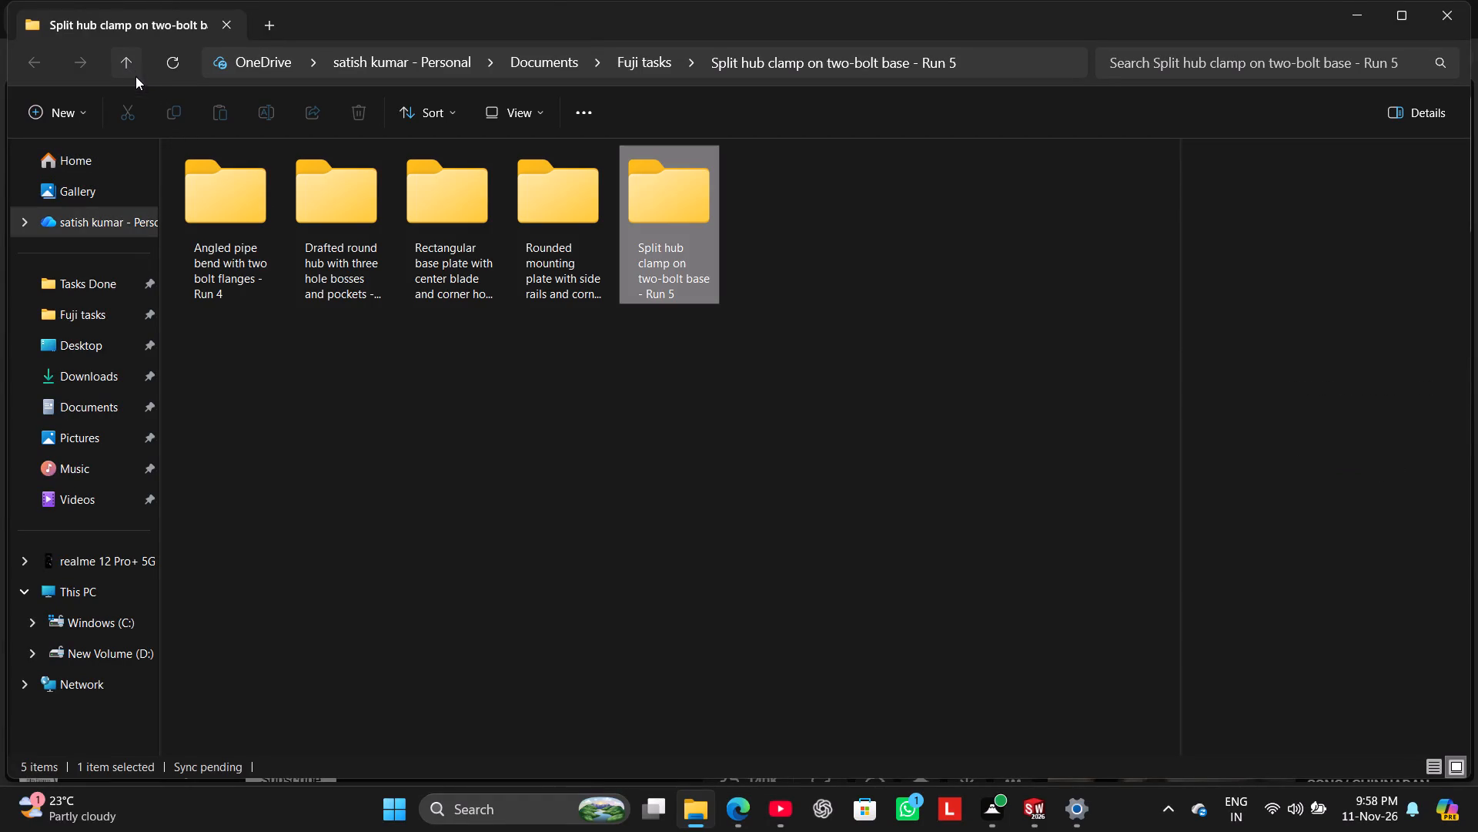
pyautogui.doubleClick(695, 202)
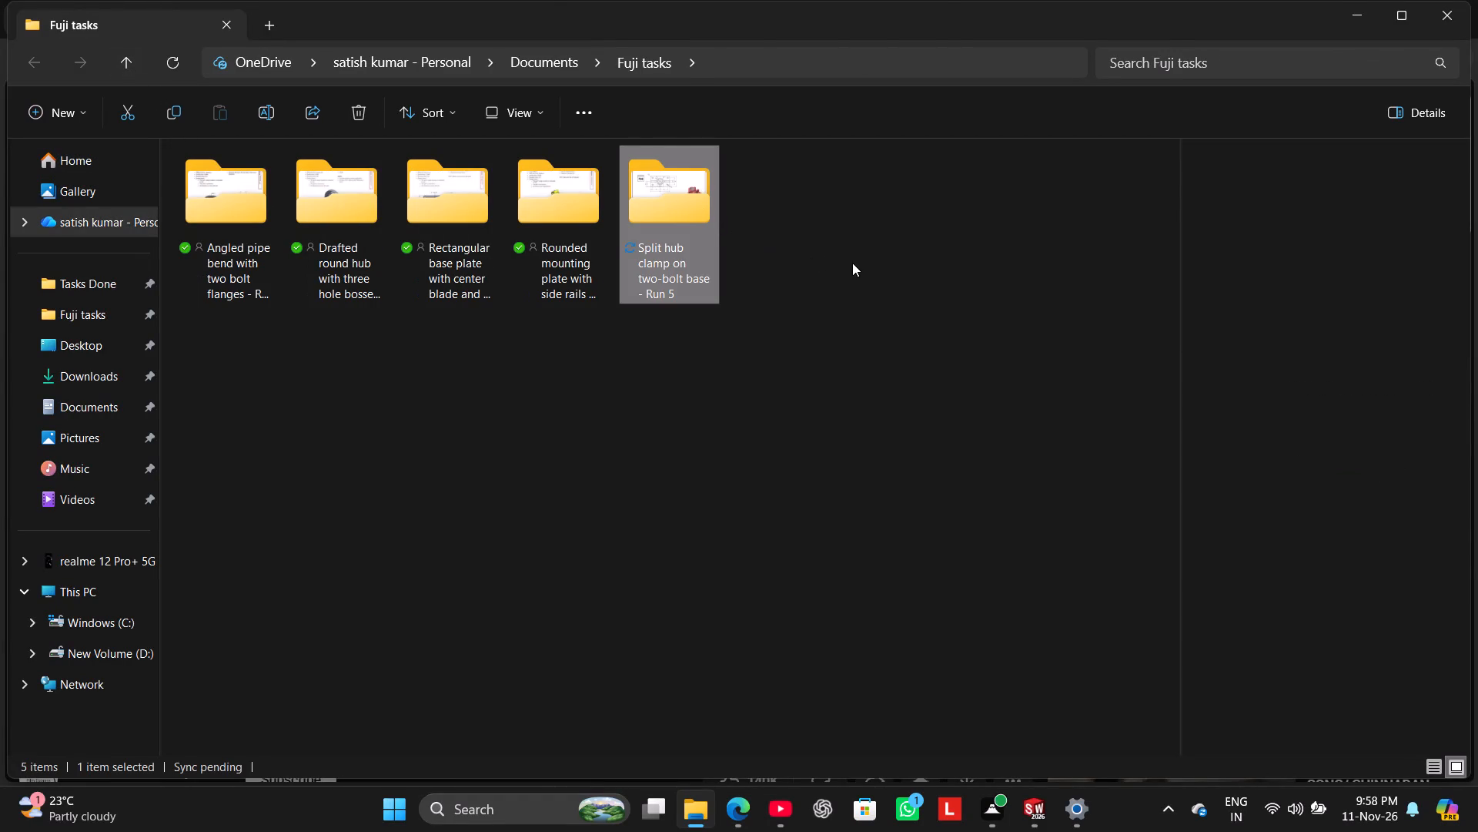
pyautogui.doubleClick(699, 189)
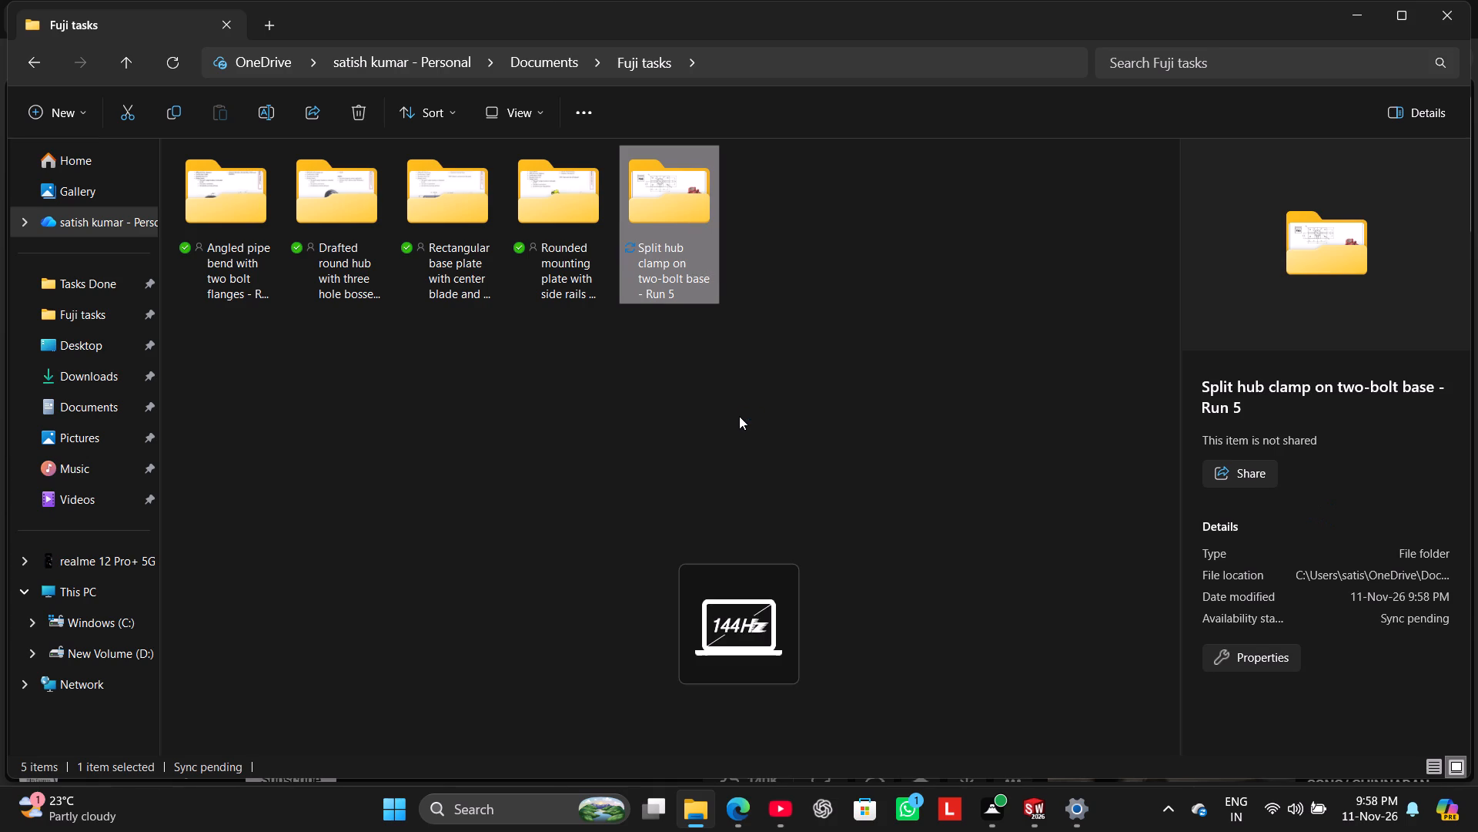
pyautogui.click(825, 250)
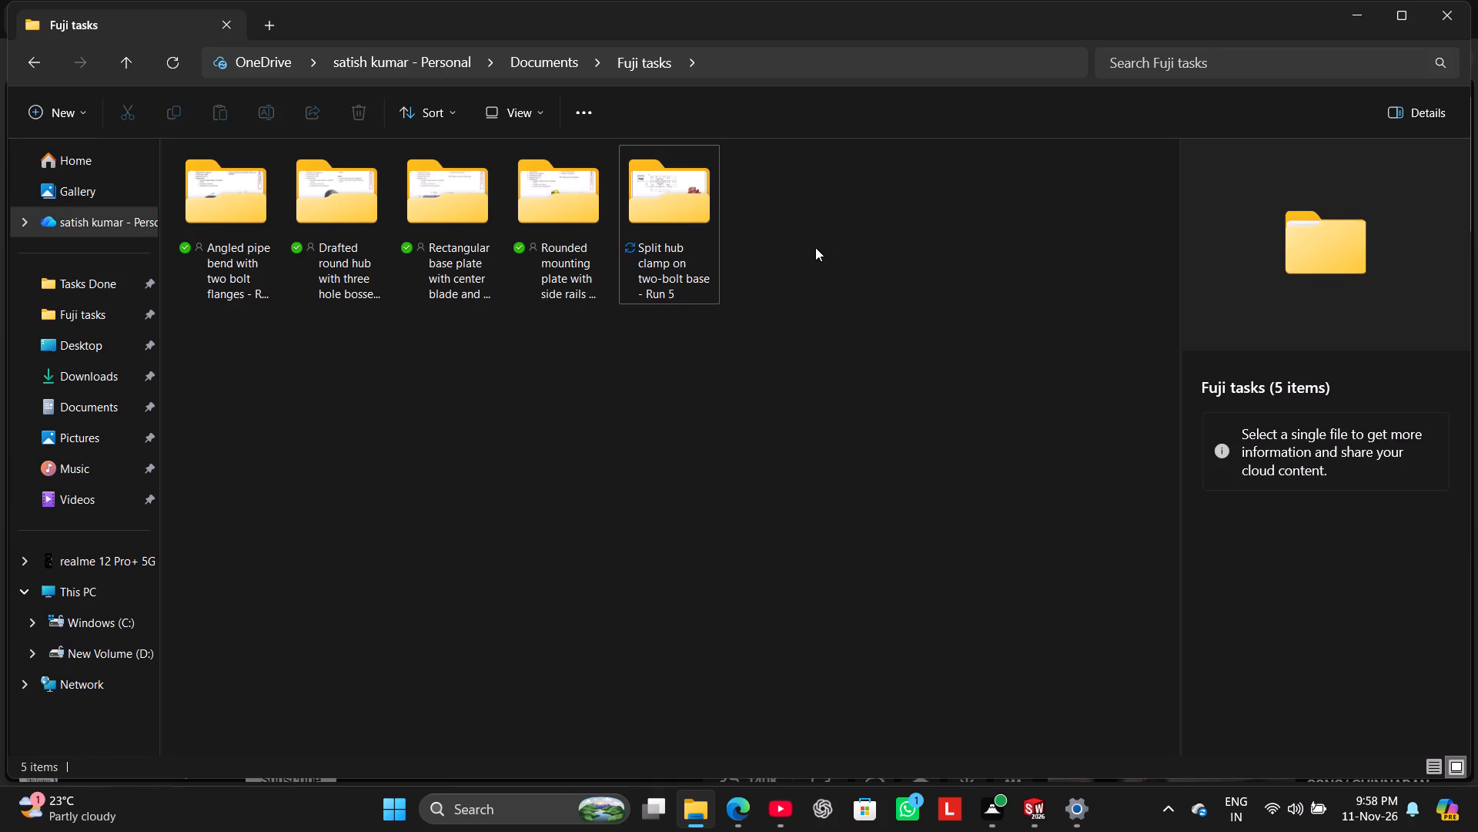
pyautogui.doubleClick(697, 220)
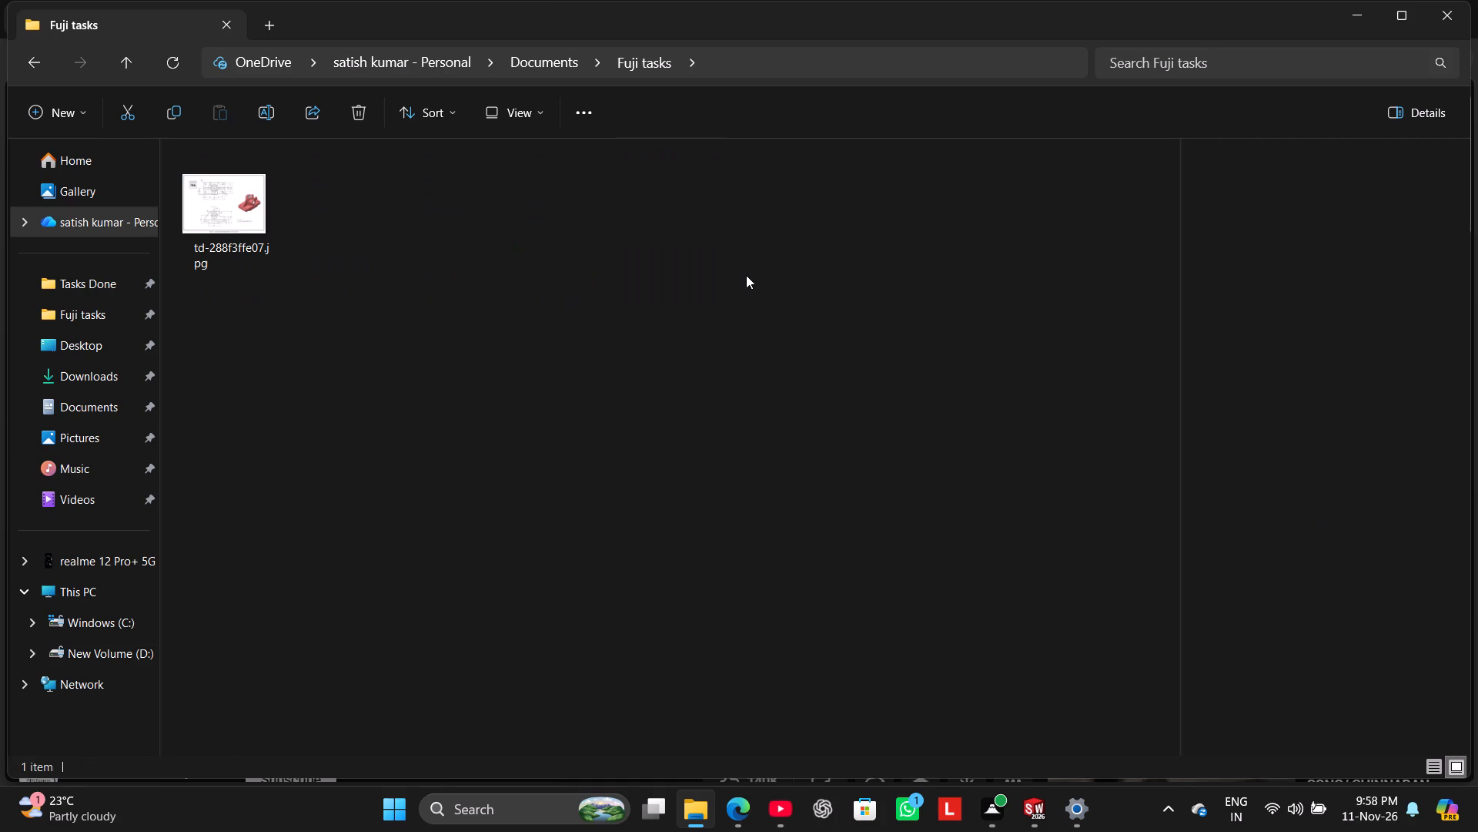
pyautogui.doubleClick(236, 206)
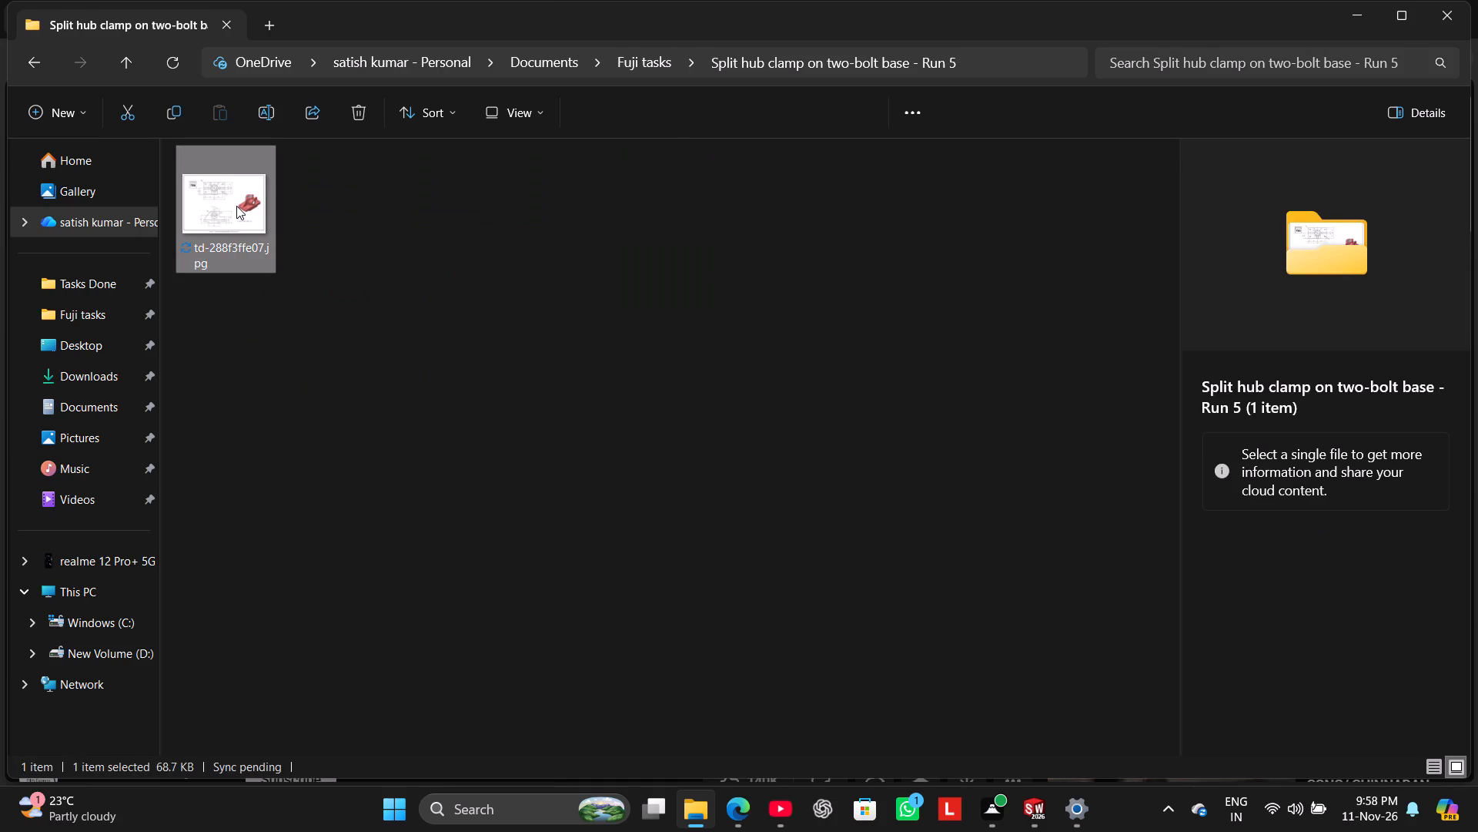
pyautogui.tripleClick(236, 208)
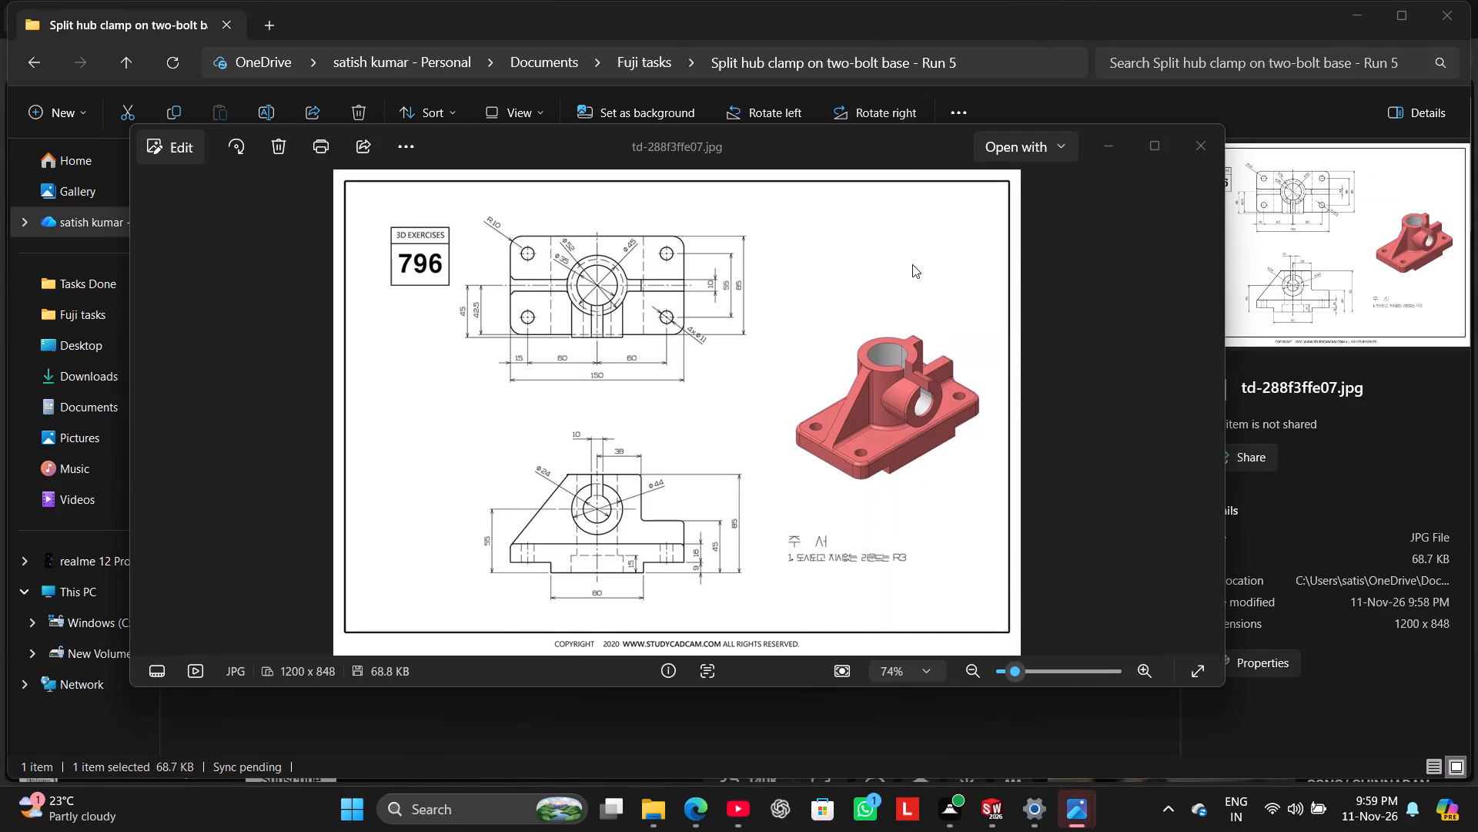
pyautogui.click(1195, 153)
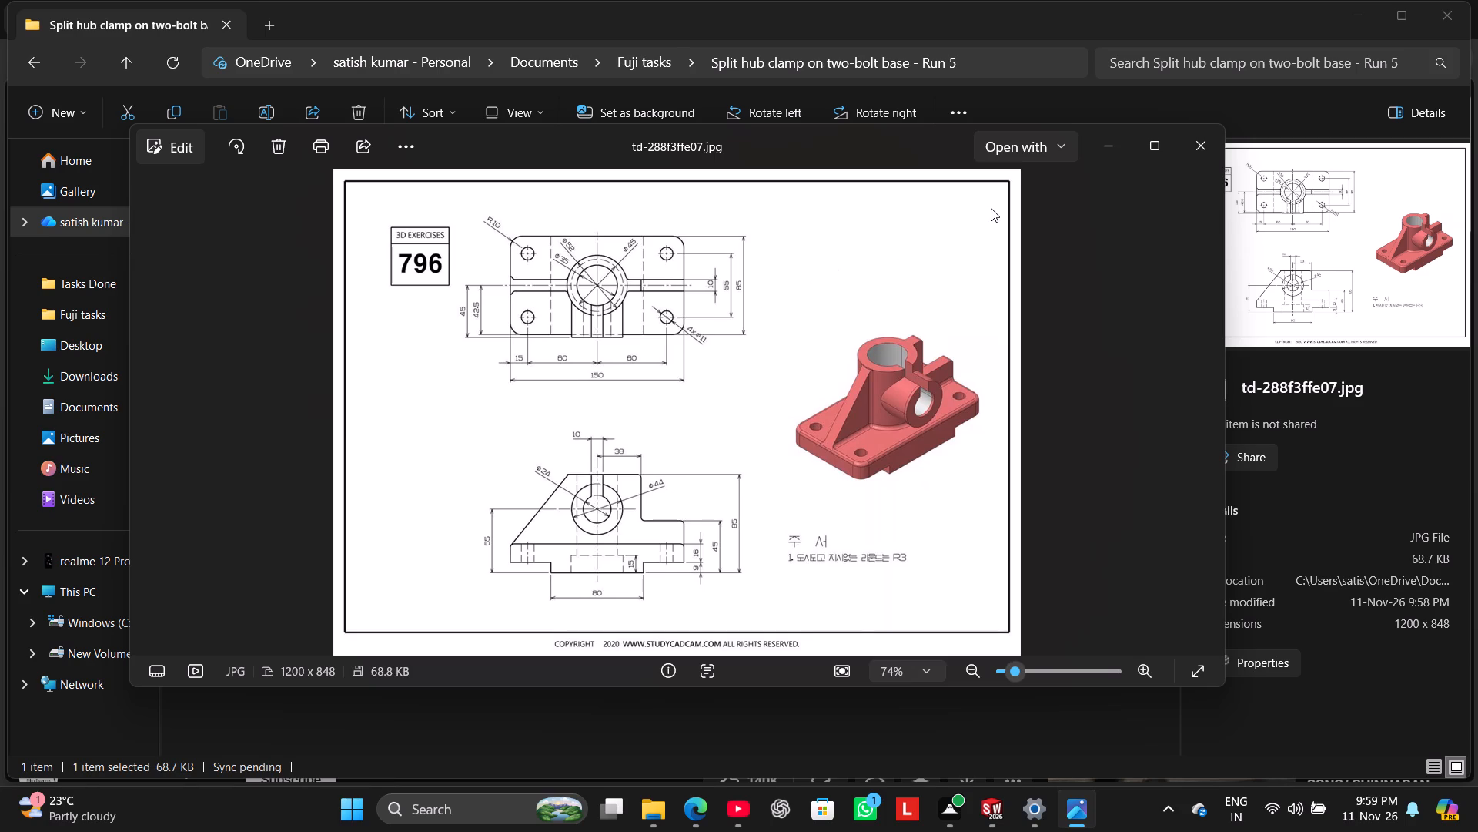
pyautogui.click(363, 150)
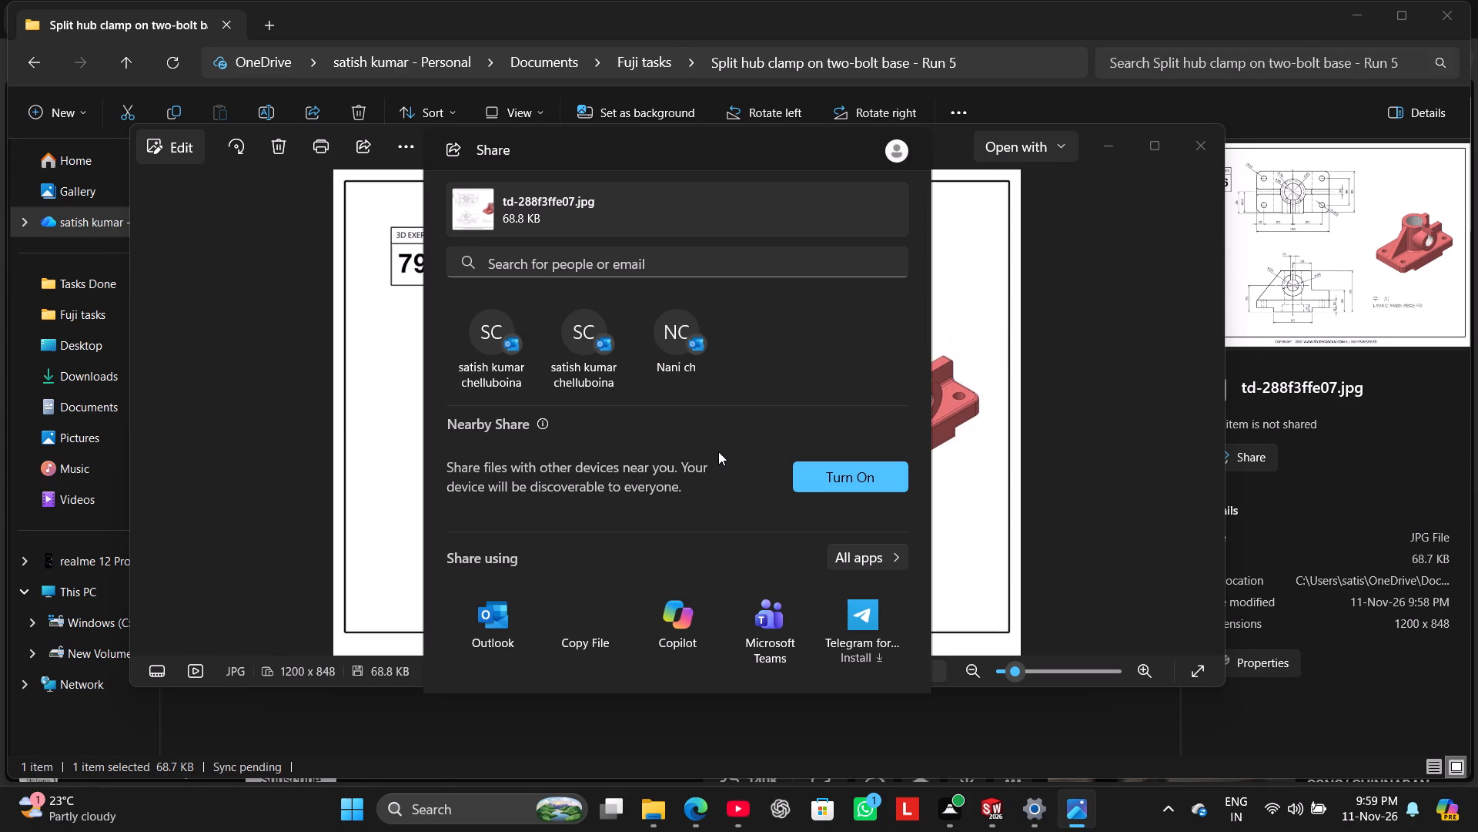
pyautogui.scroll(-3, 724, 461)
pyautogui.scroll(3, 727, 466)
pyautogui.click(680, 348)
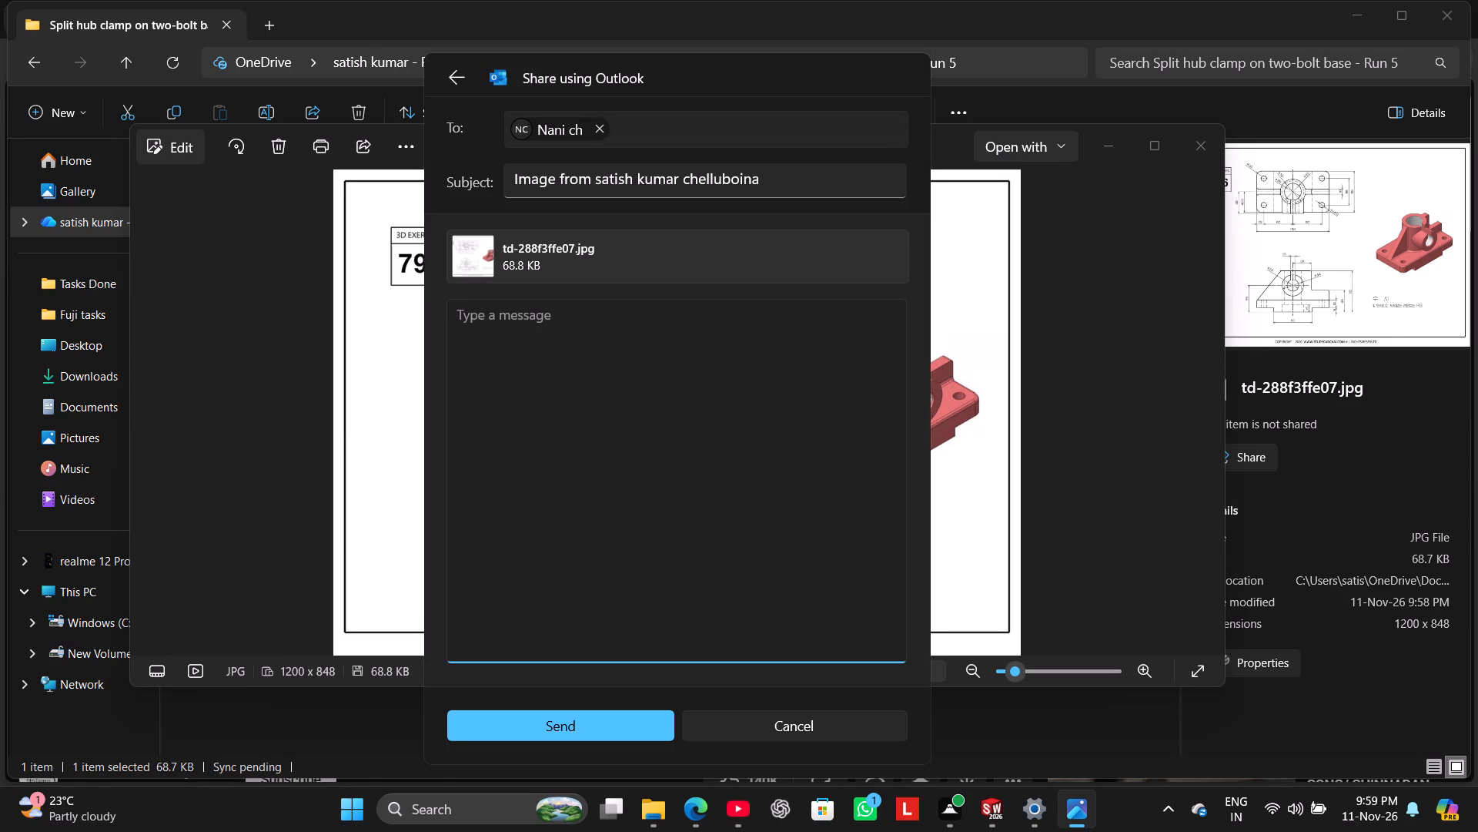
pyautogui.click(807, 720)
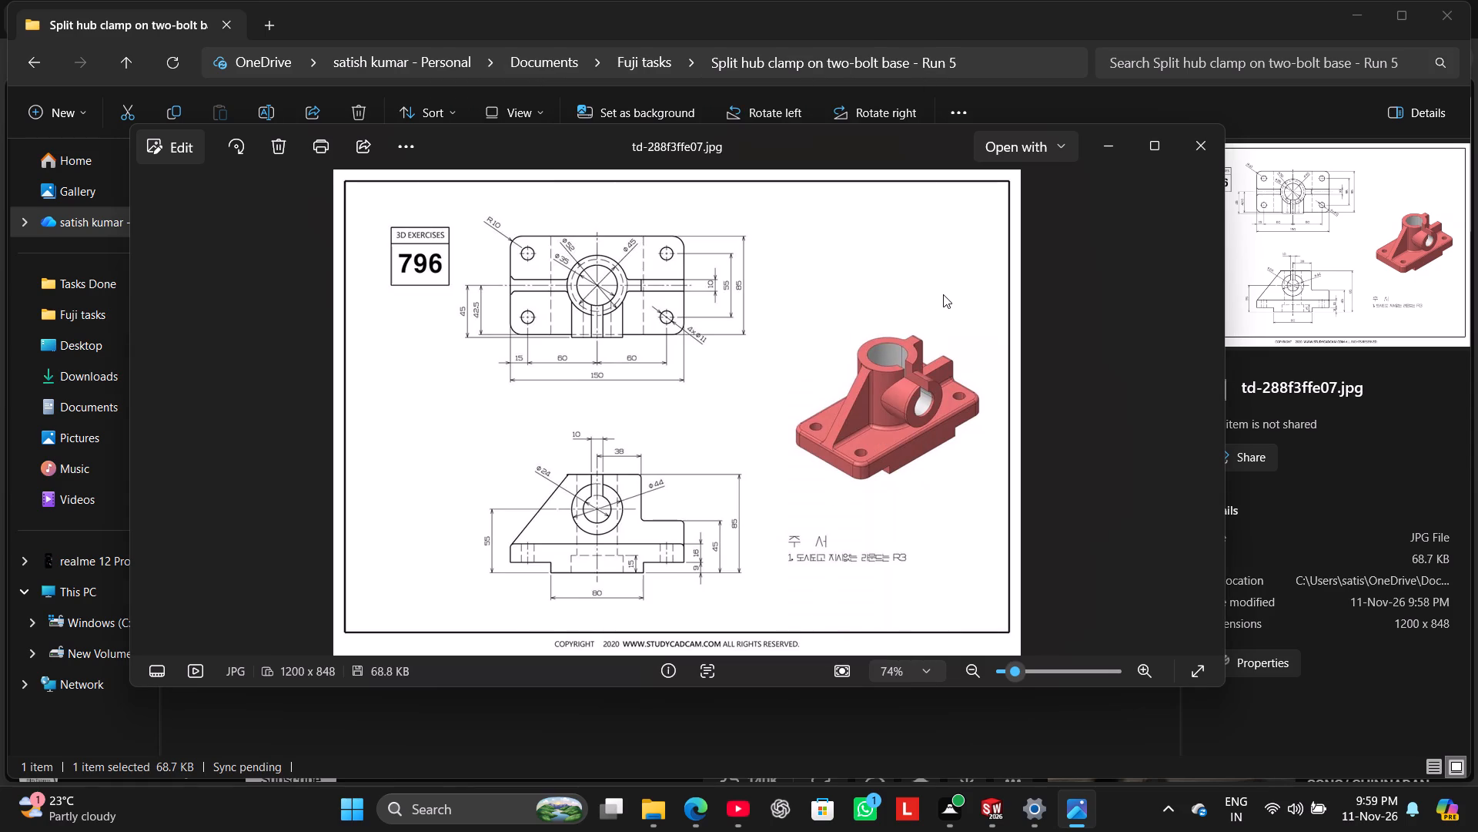
# Turn on Nearby Share in the sharing options for the drawing image td-288f3ffe07.jpg.
pyautogui.click(361, 159)
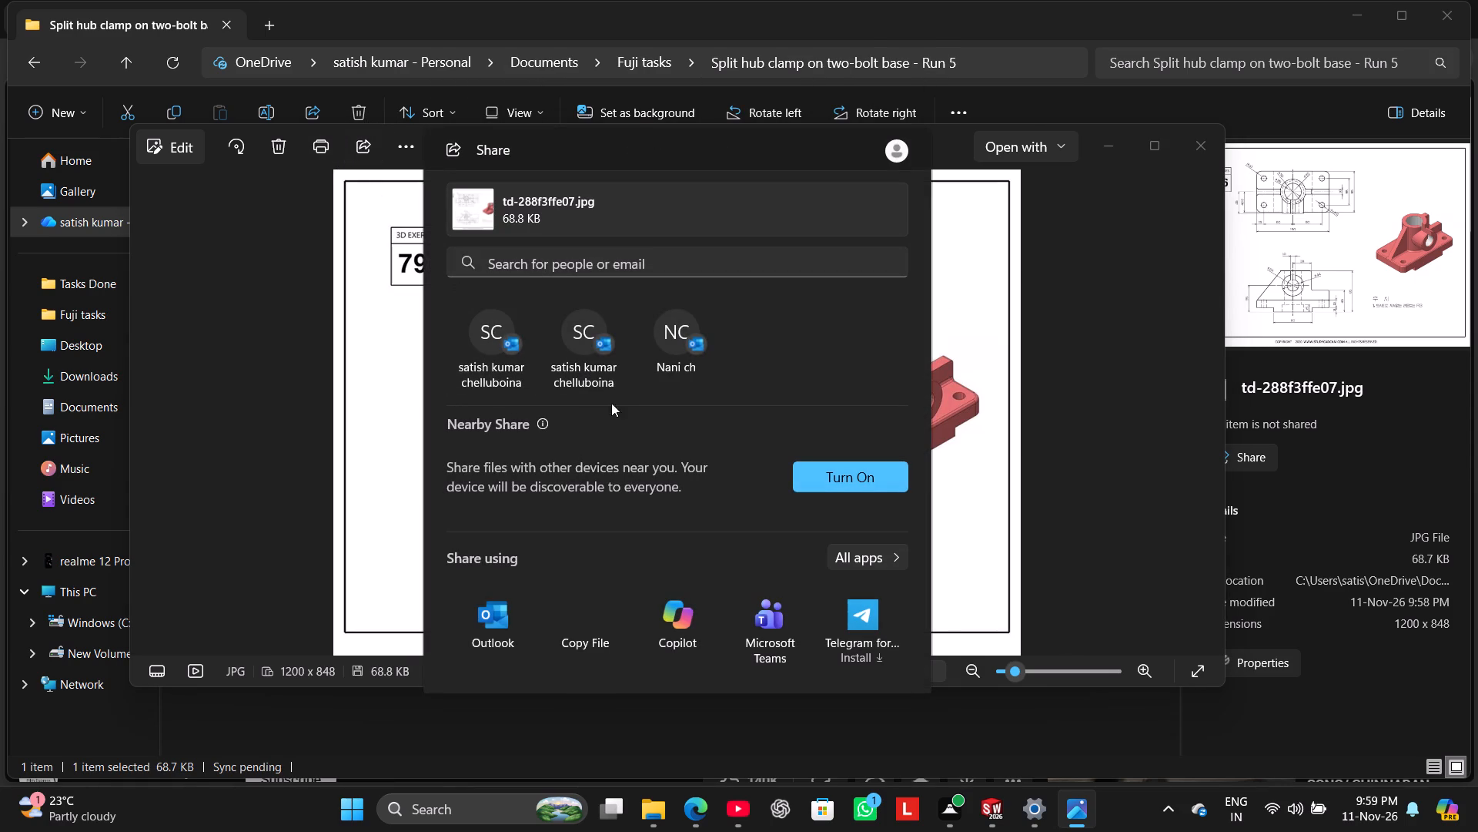
pyautogui.scroll(-3, 644, 473)
pyautogui.click(807, 483)
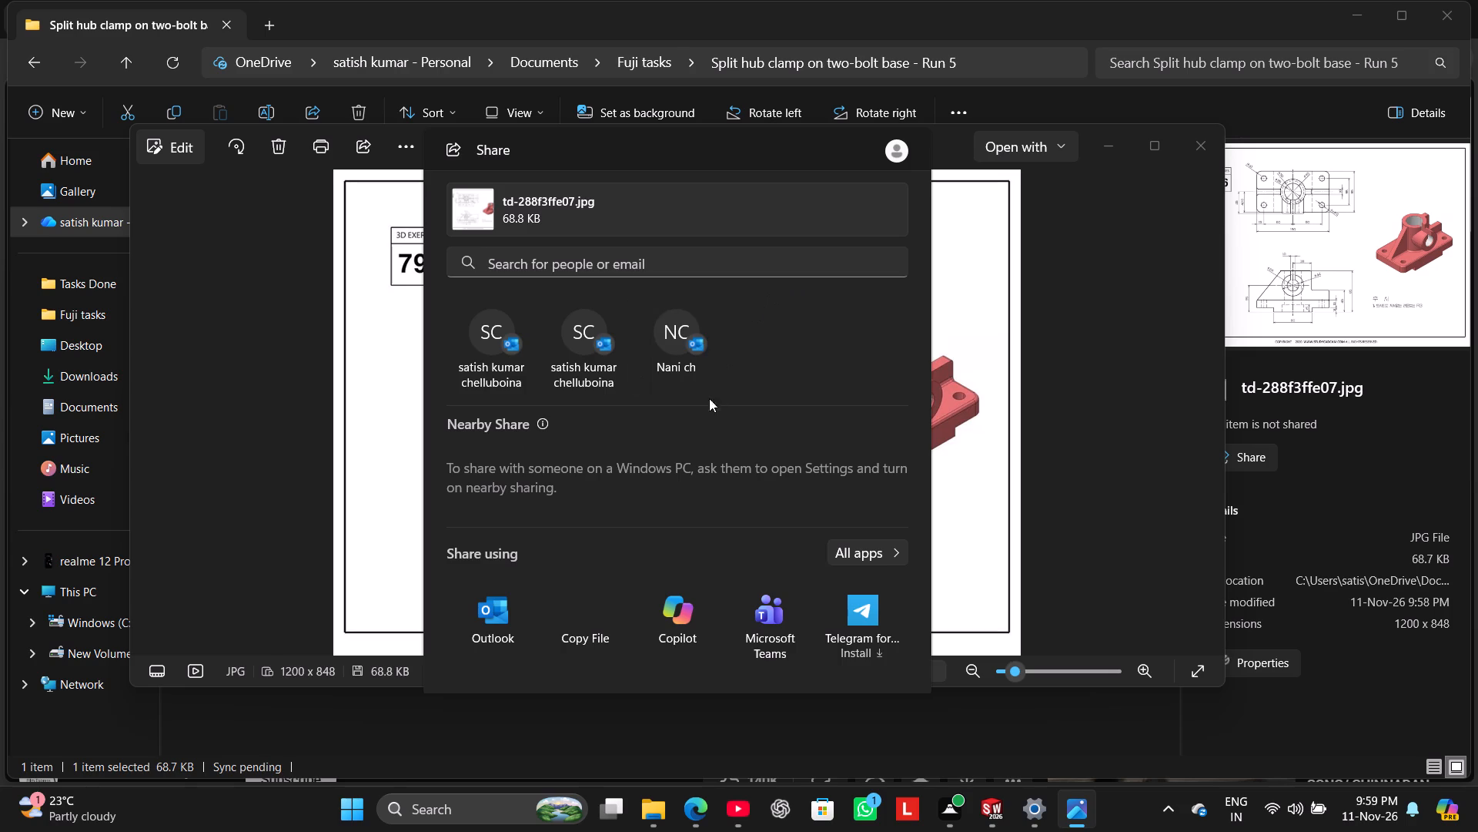
pyautogui.scroll(-2, 684, 485)
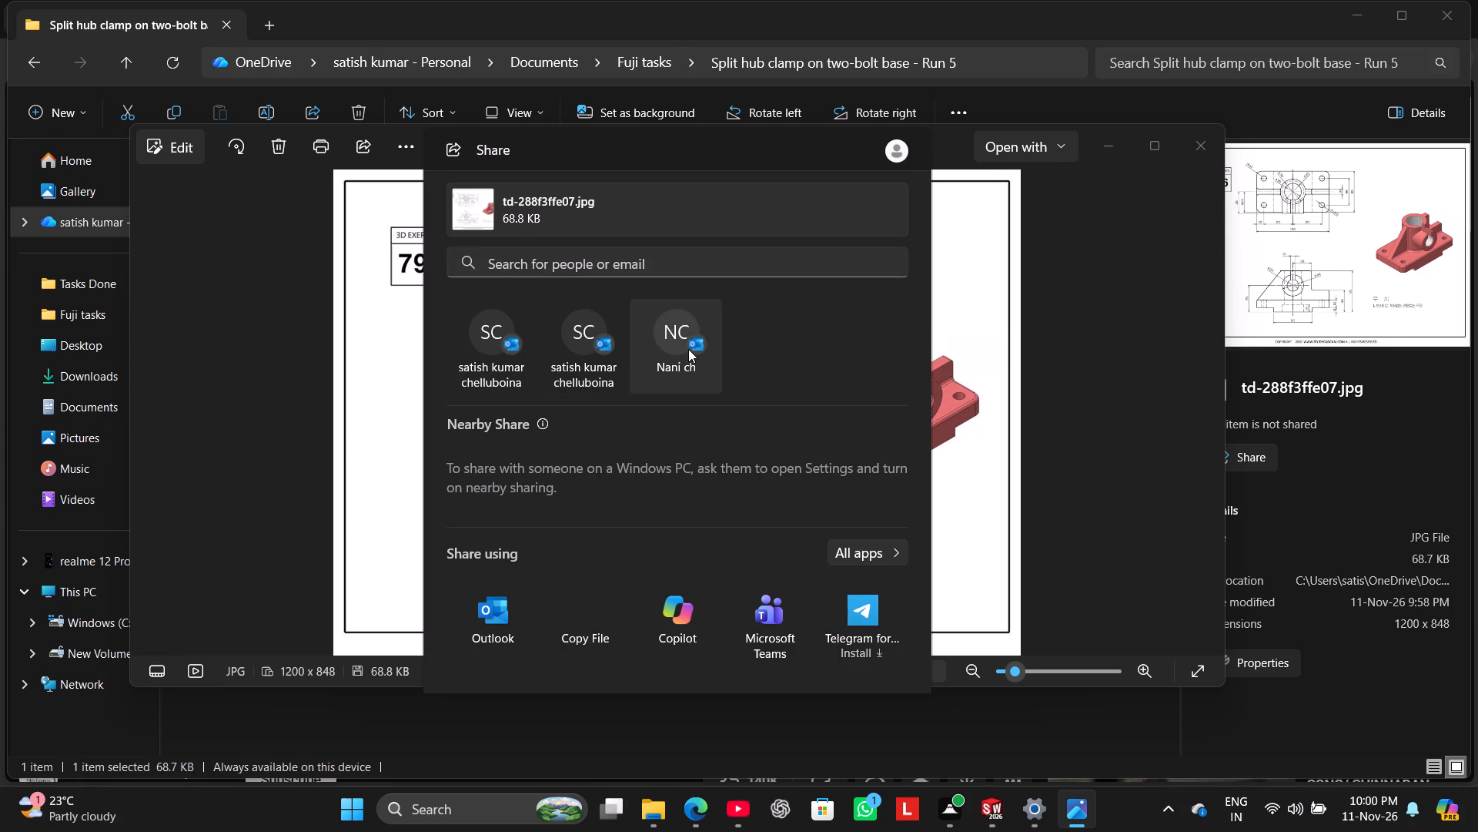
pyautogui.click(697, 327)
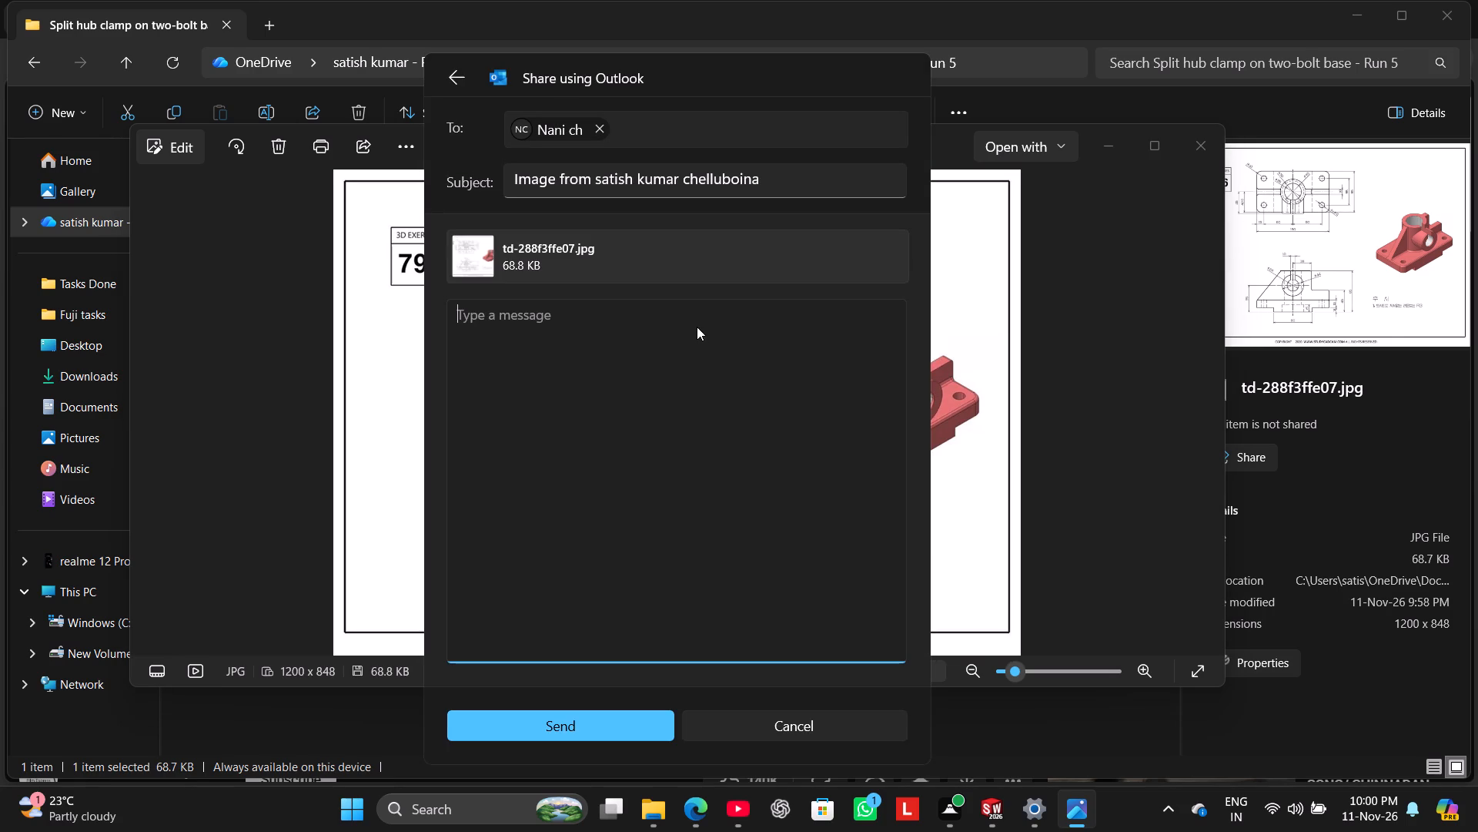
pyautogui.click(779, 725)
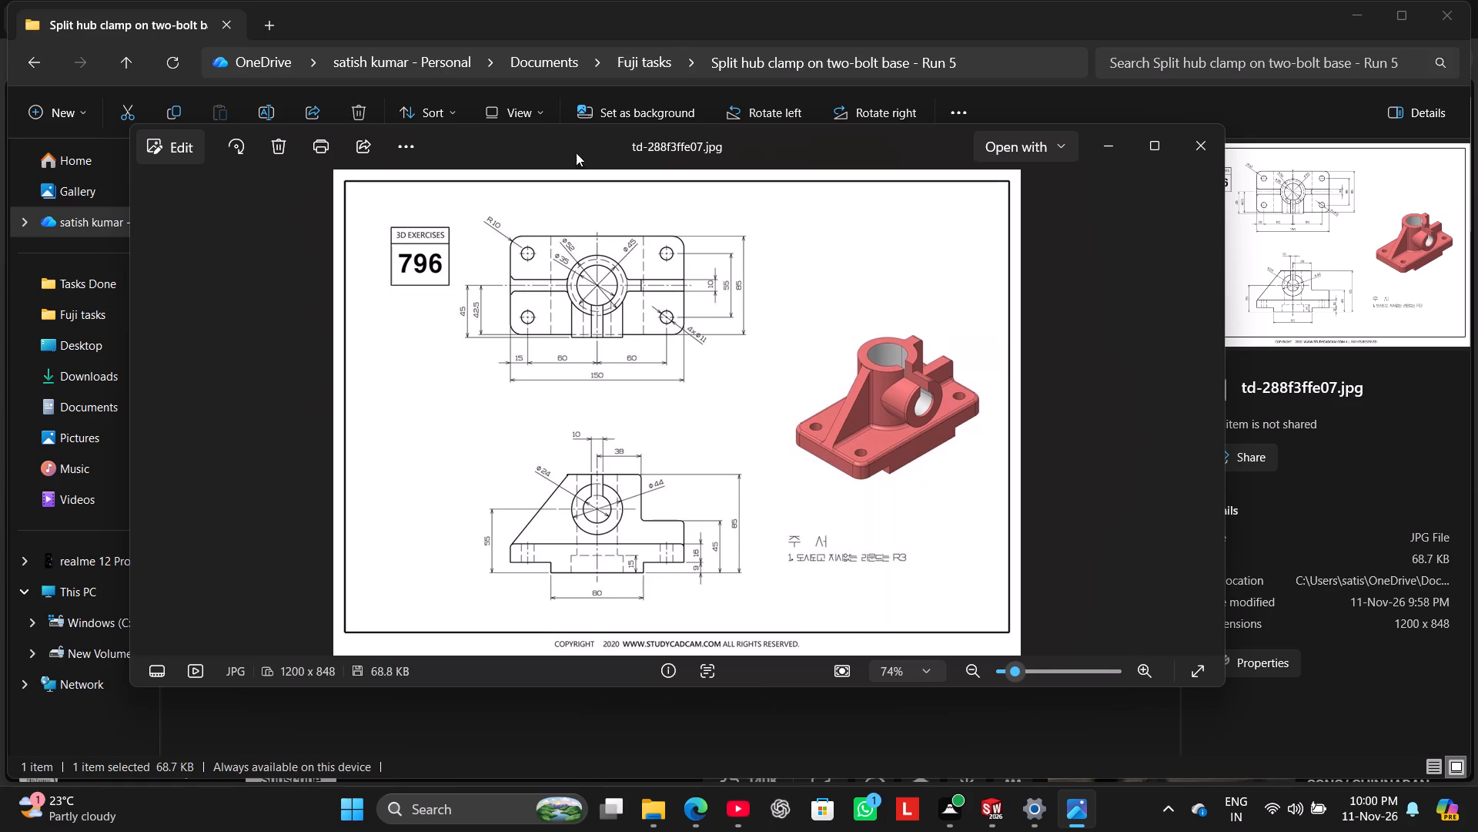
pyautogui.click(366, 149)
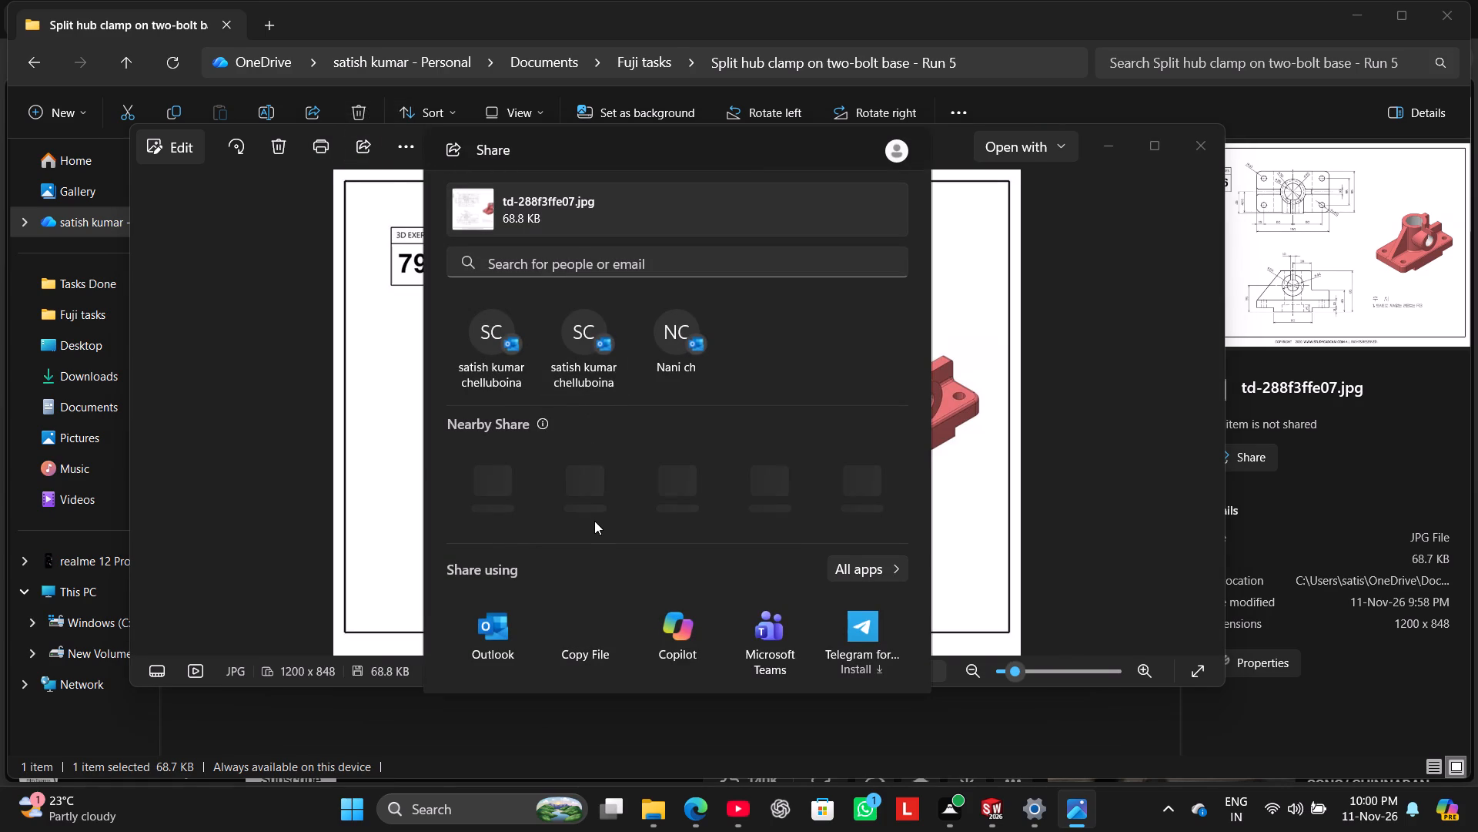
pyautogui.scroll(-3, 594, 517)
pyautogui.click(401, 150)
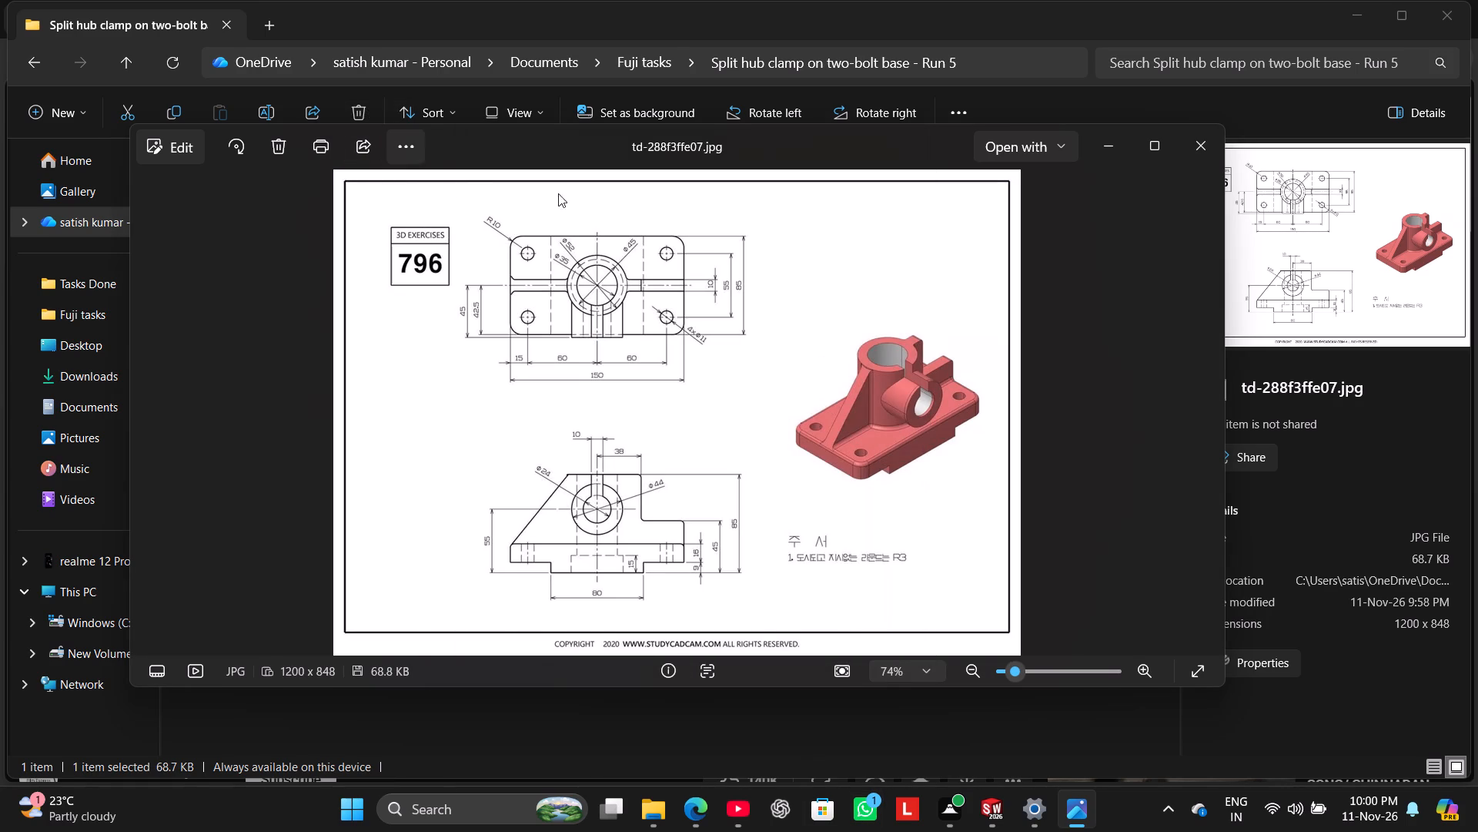
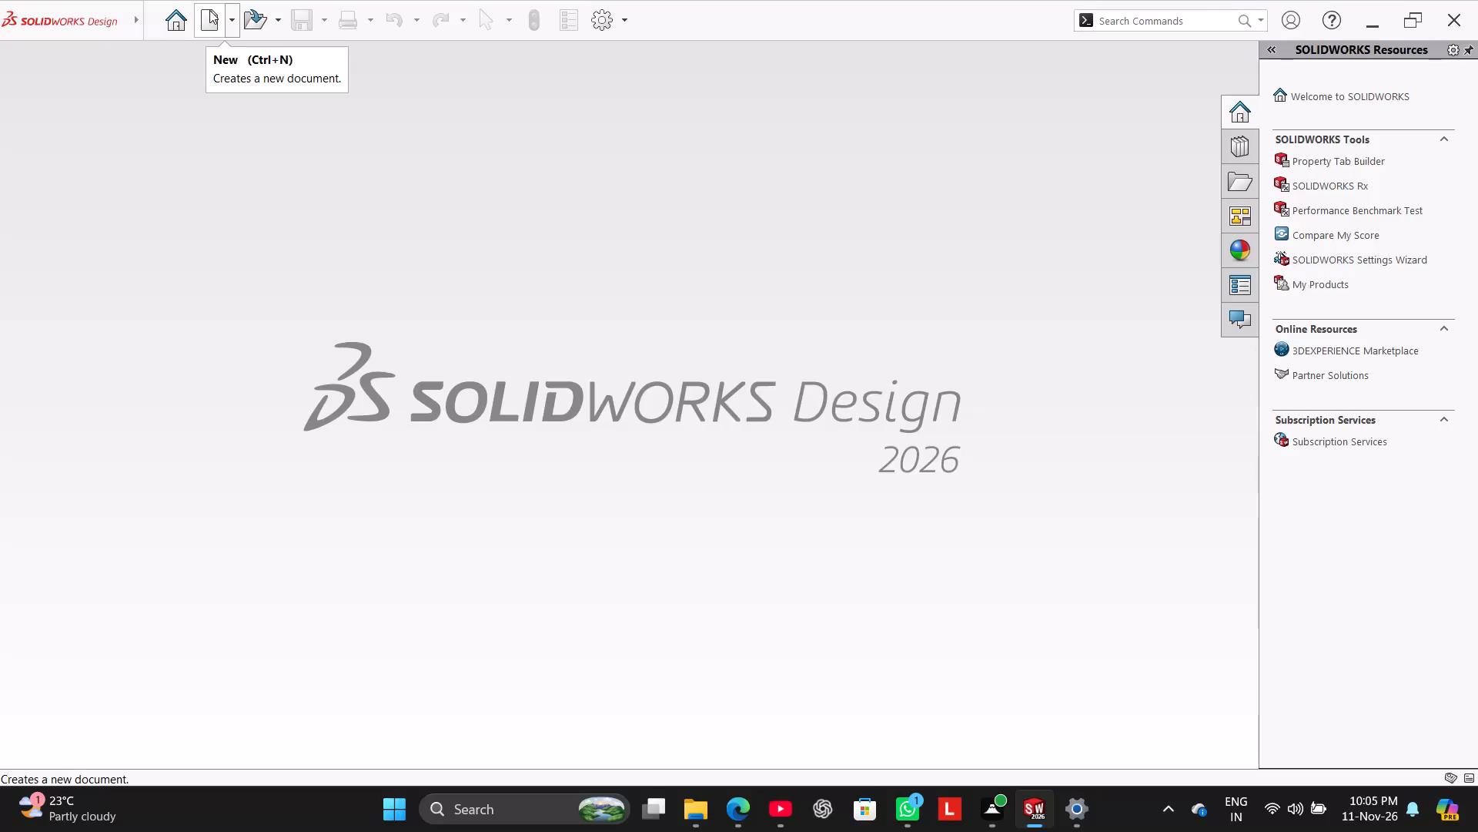
# Create a new part document.
pyautogui.click(209, 10)
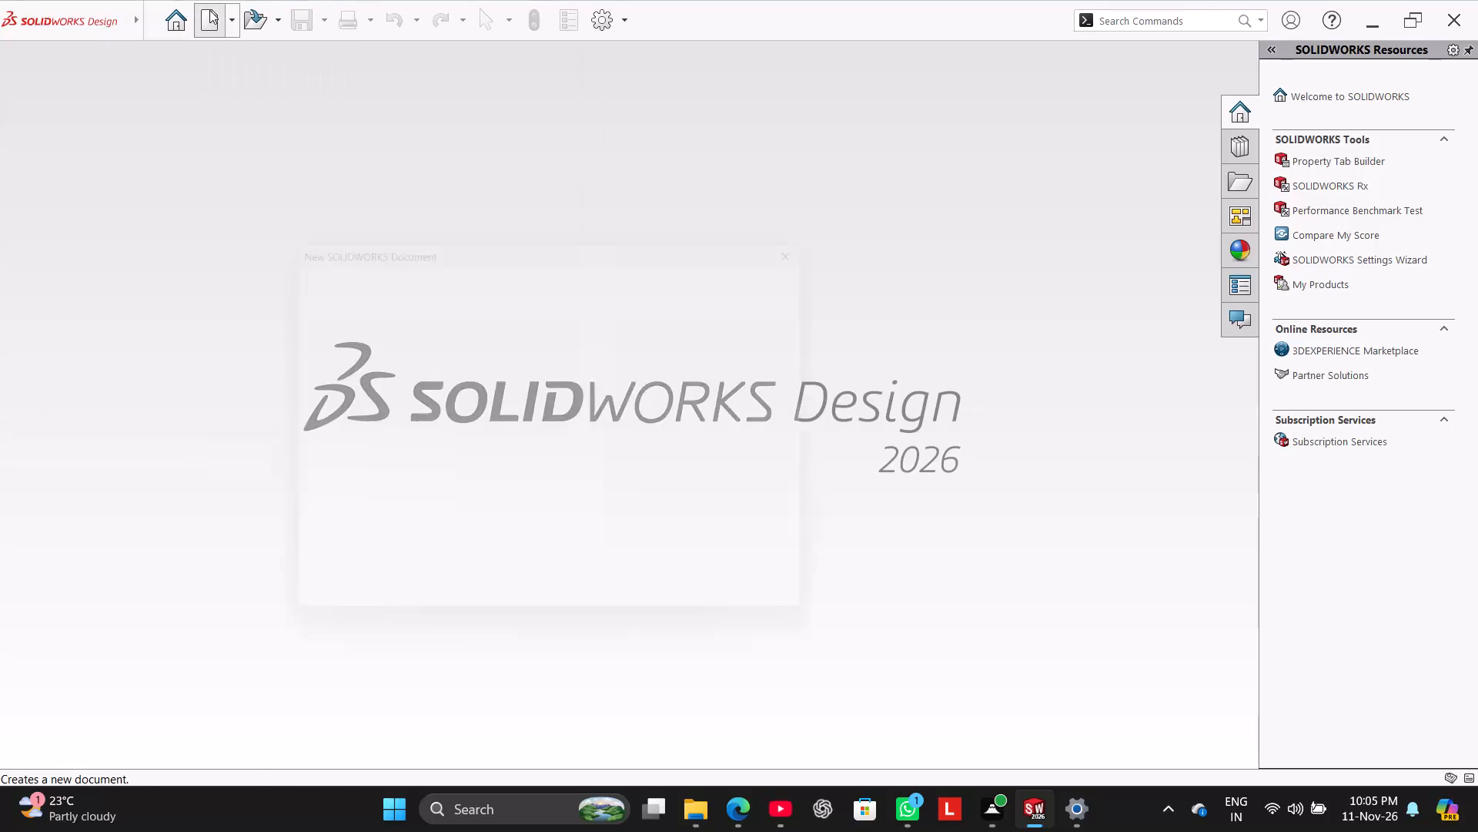
pyautogui.click(636, 601)
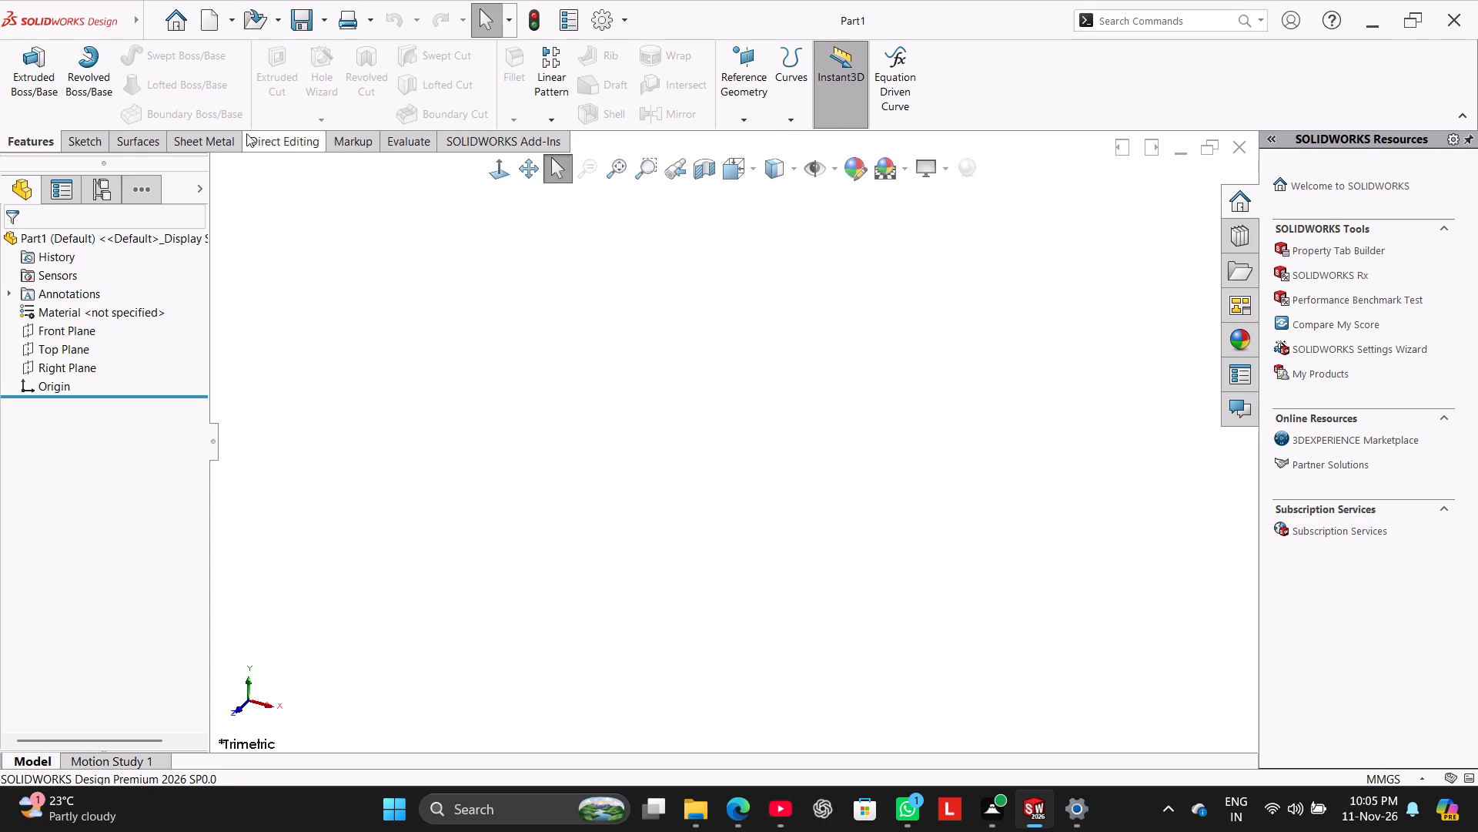
# Start a sketch on the Right Plane and draw a center rectangle about 165 by 23 mm centred on the origin.
pyautogui.click(93, 134)
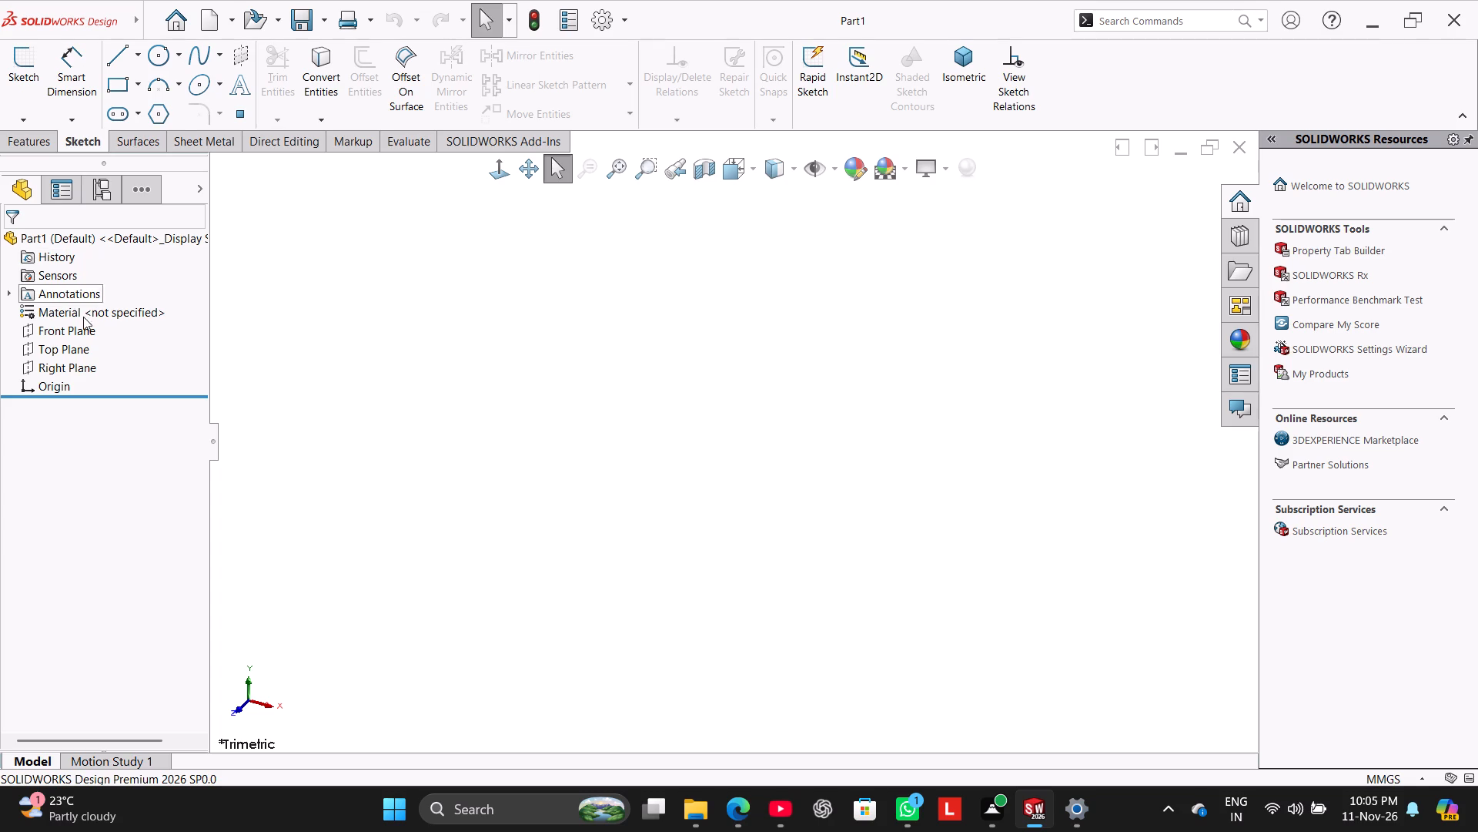
pyautogui.click(19, 86)
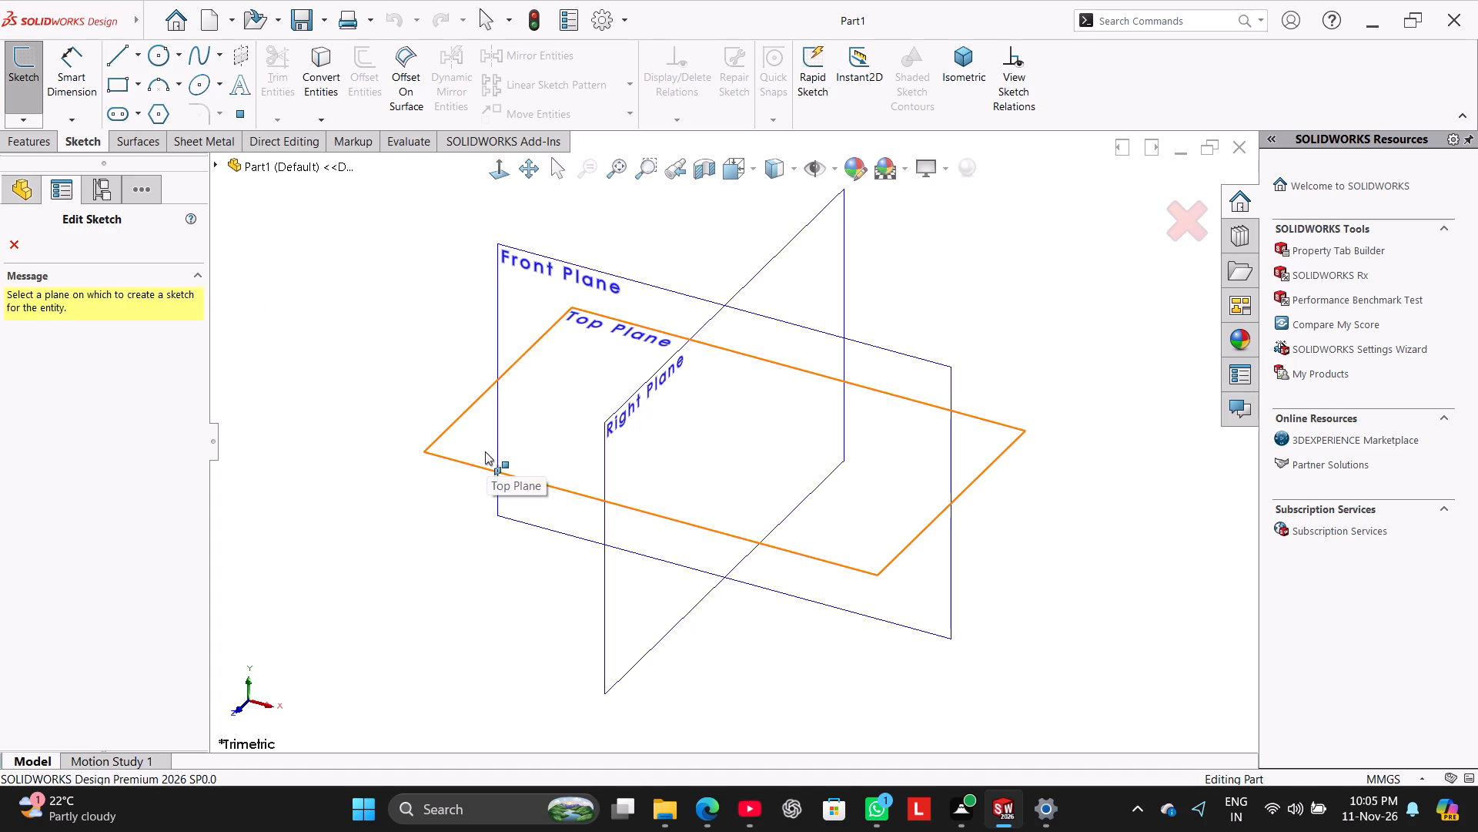
pyautogui.click(625, 432)
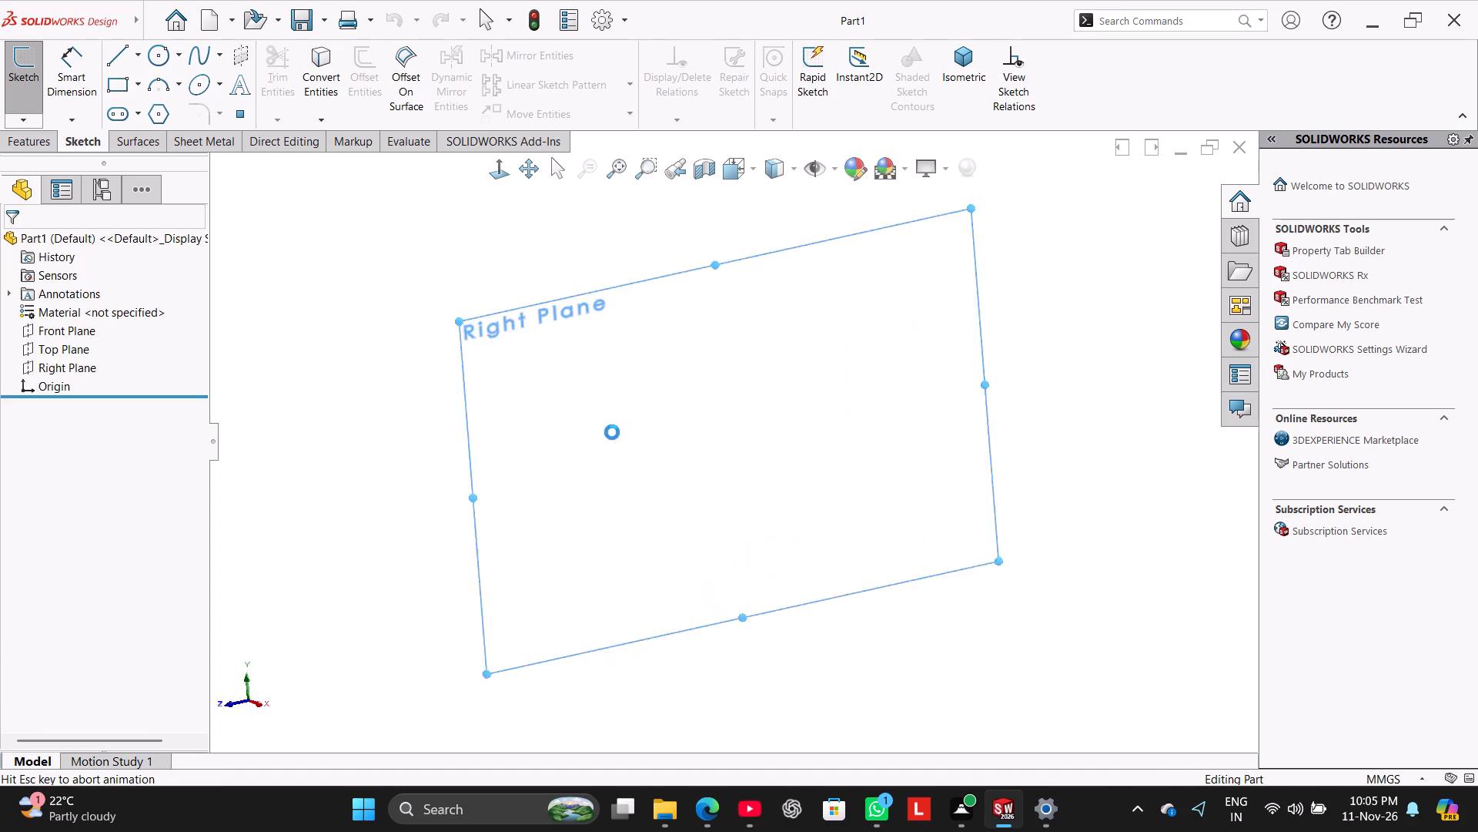
pyautogui.click(122, 86)
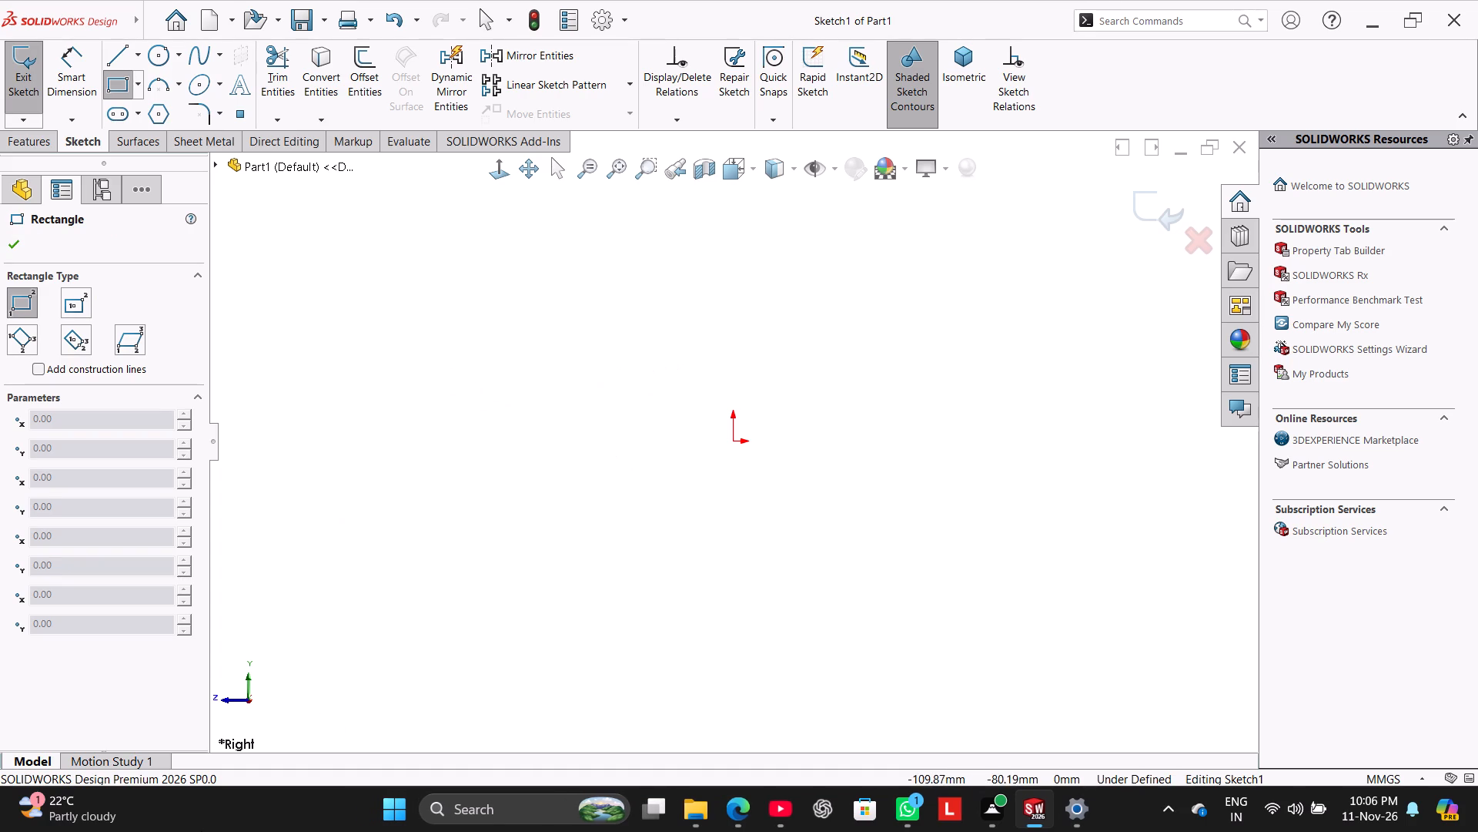
pyautogui.click(137, 89)
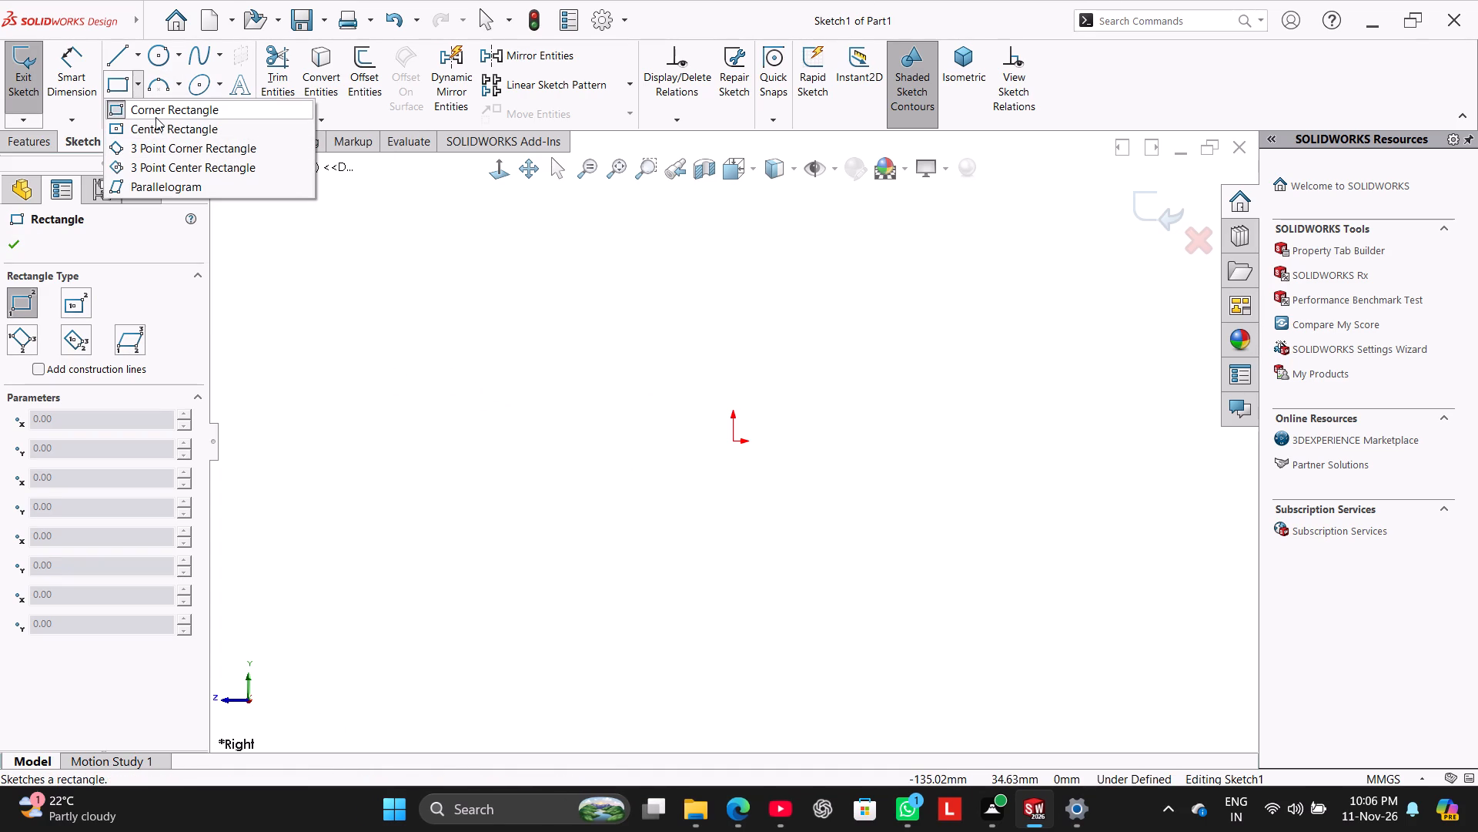
pyautogui.click(161, 122)
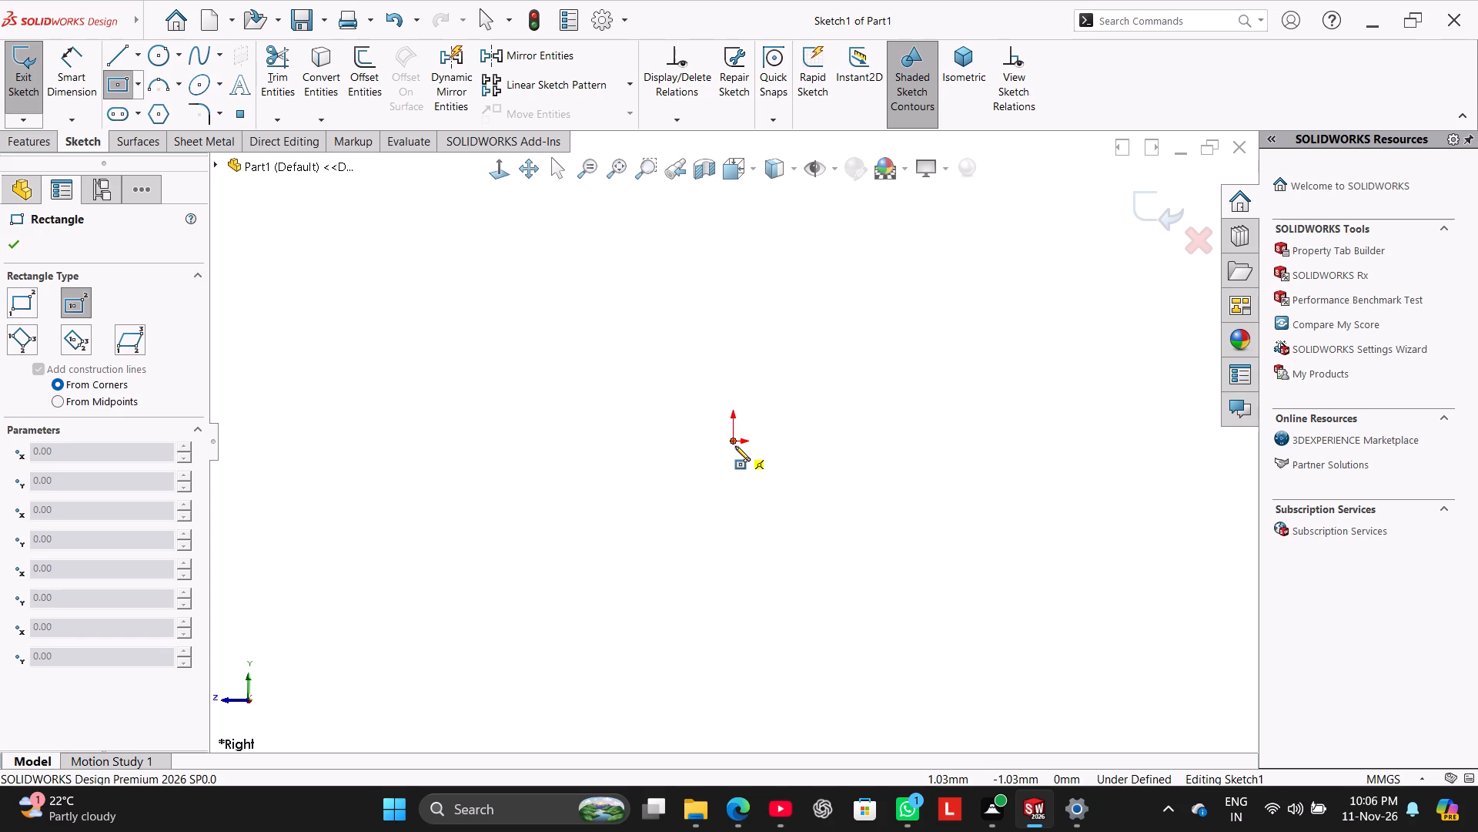
pyautogui.click(735, 442)
pyautogui.click(1042, 484)
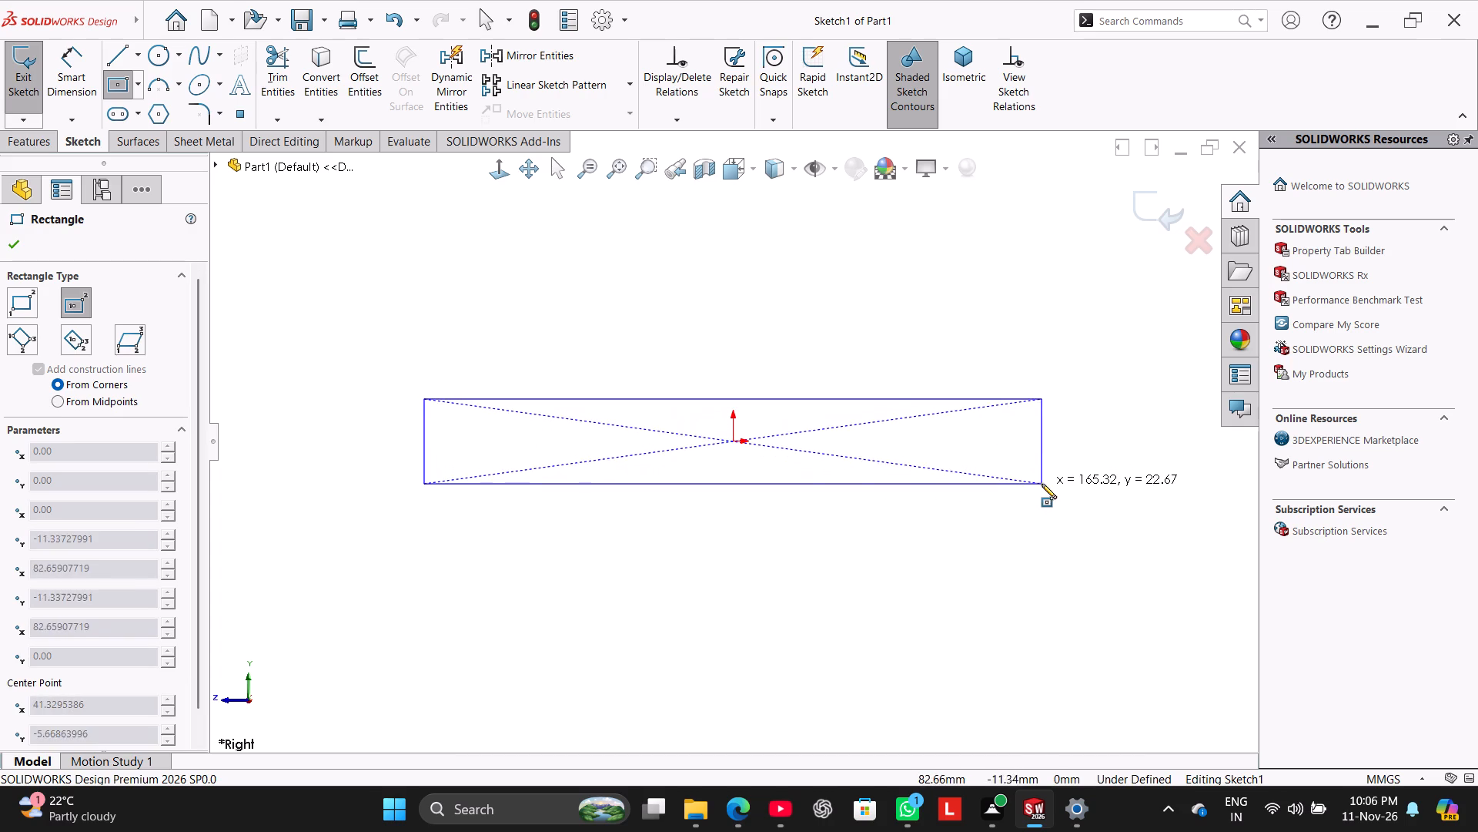
pyautogui.rightClick(887, 329)
pyautogui.click(906, 337)
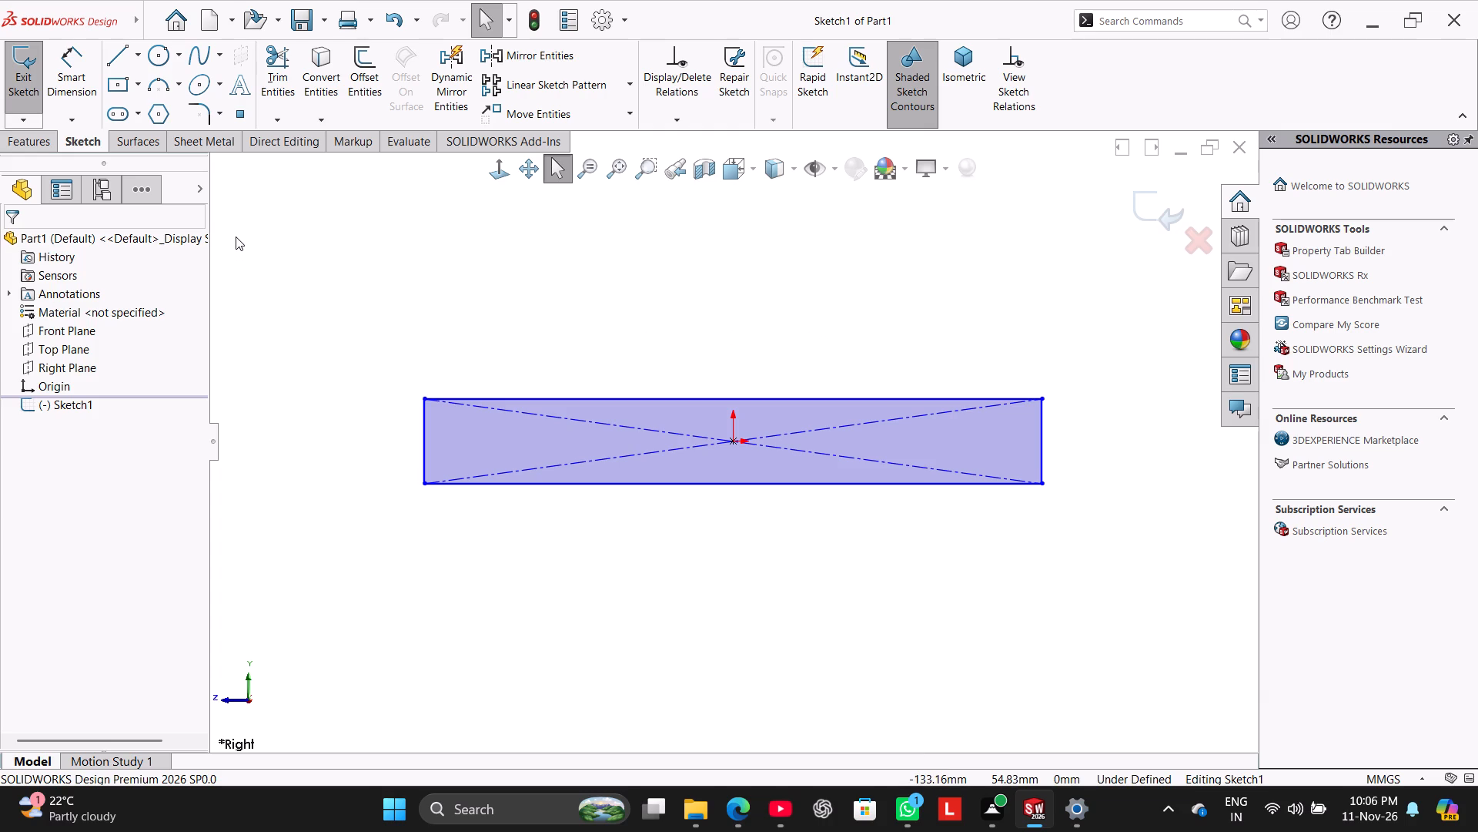
# Dimension the rectangle to 16 mm high and 150 mm long.
pyautogui.click(55, 86)
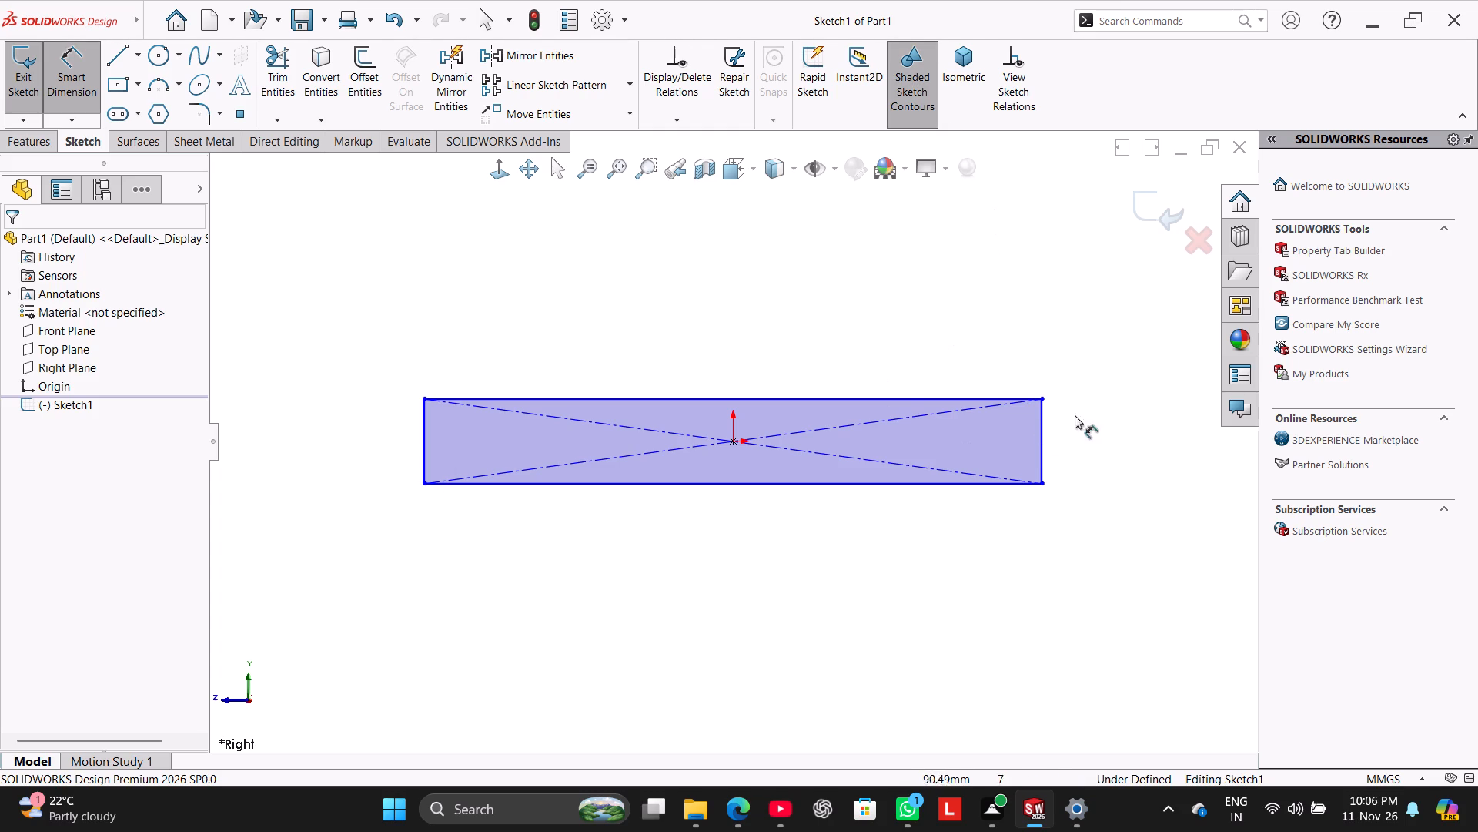
pyautogui.click(1045, 433)
pyautogui.click(1101, 428)
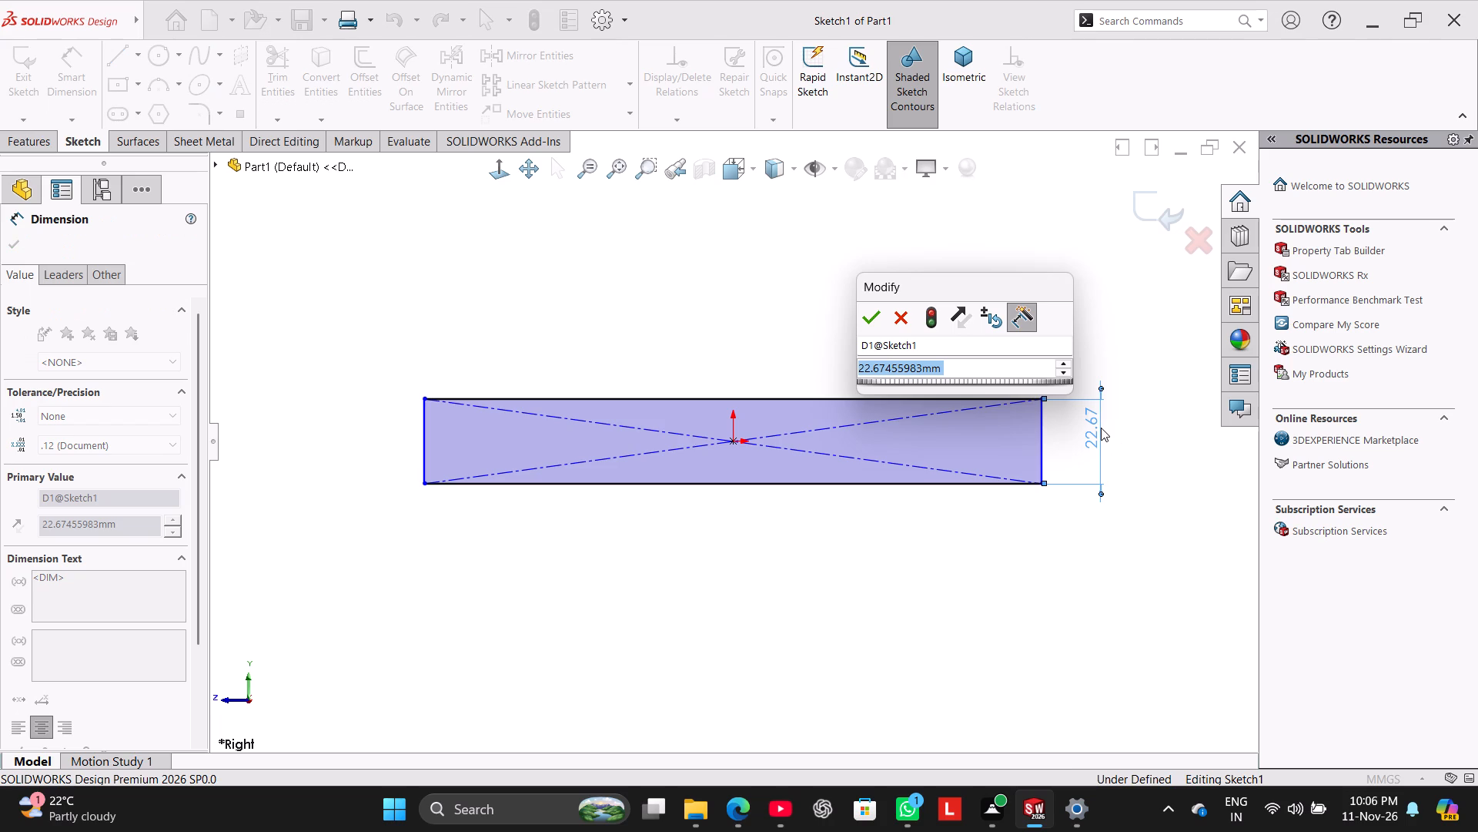
pyautogui.write('16')
pyautogui.press('Return')
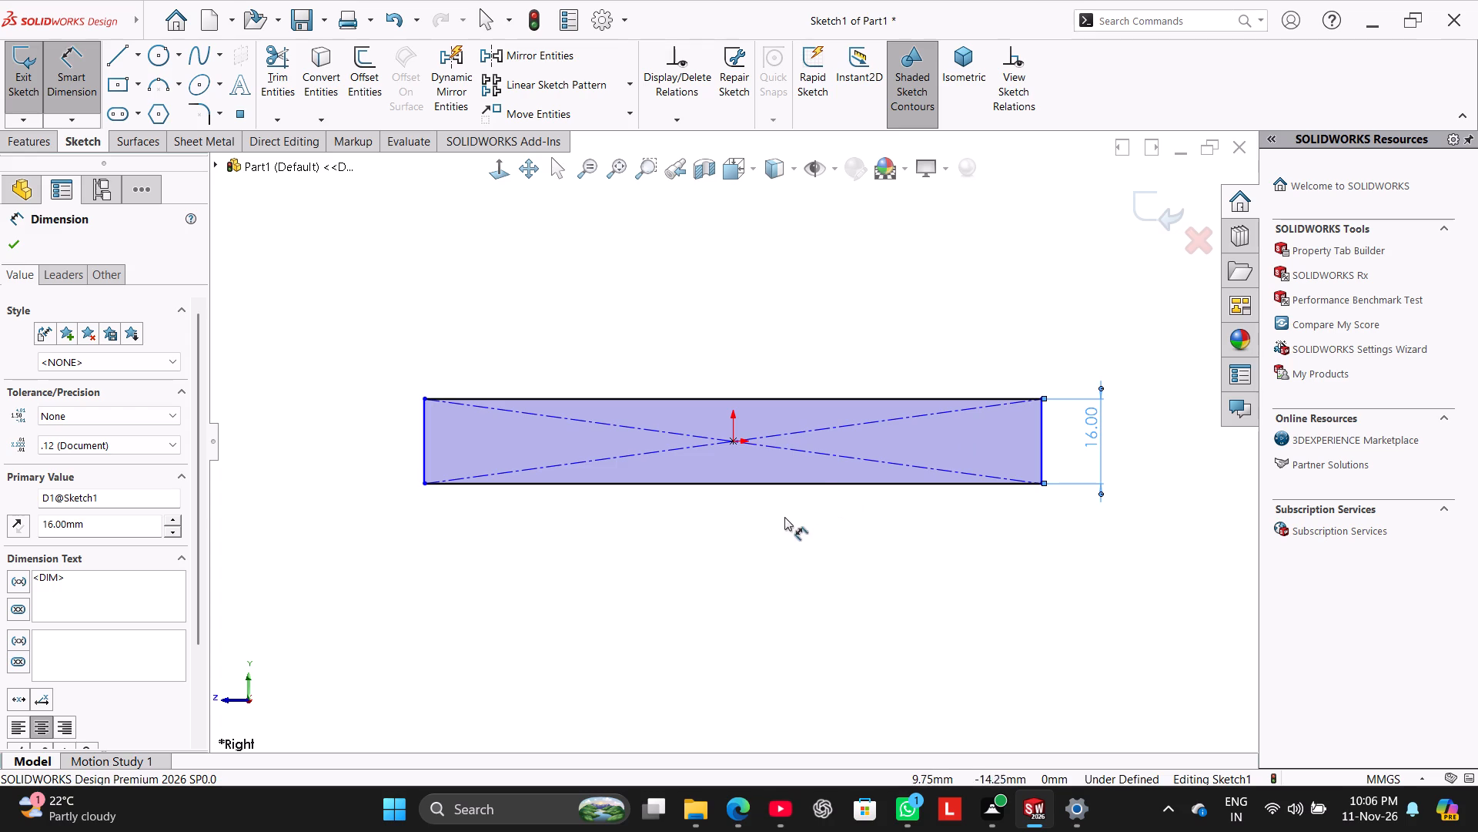
pyautogui.click(815, 481)
pyautogui.click(767, 565)
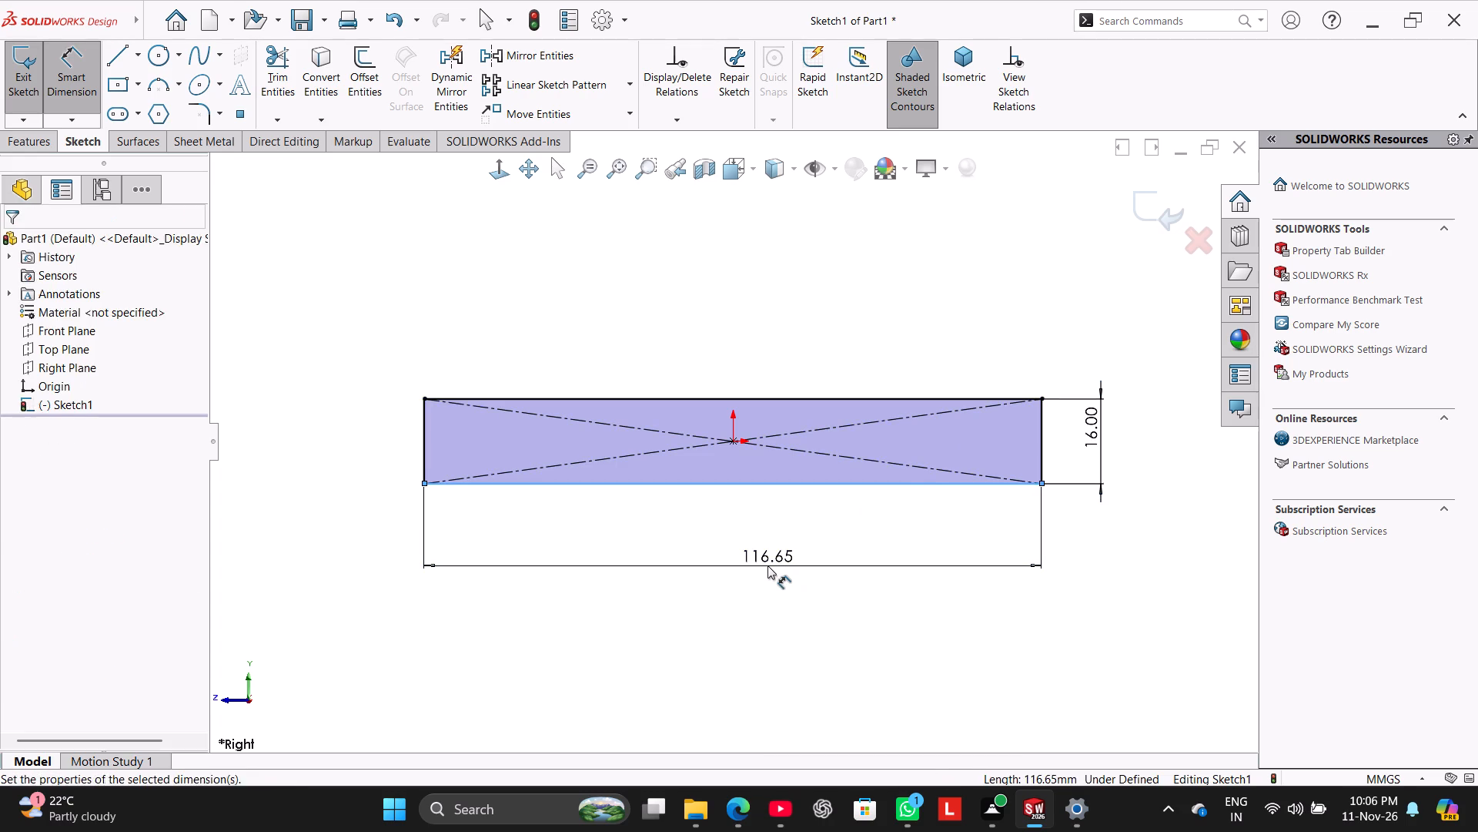
pyautogui.write('150')
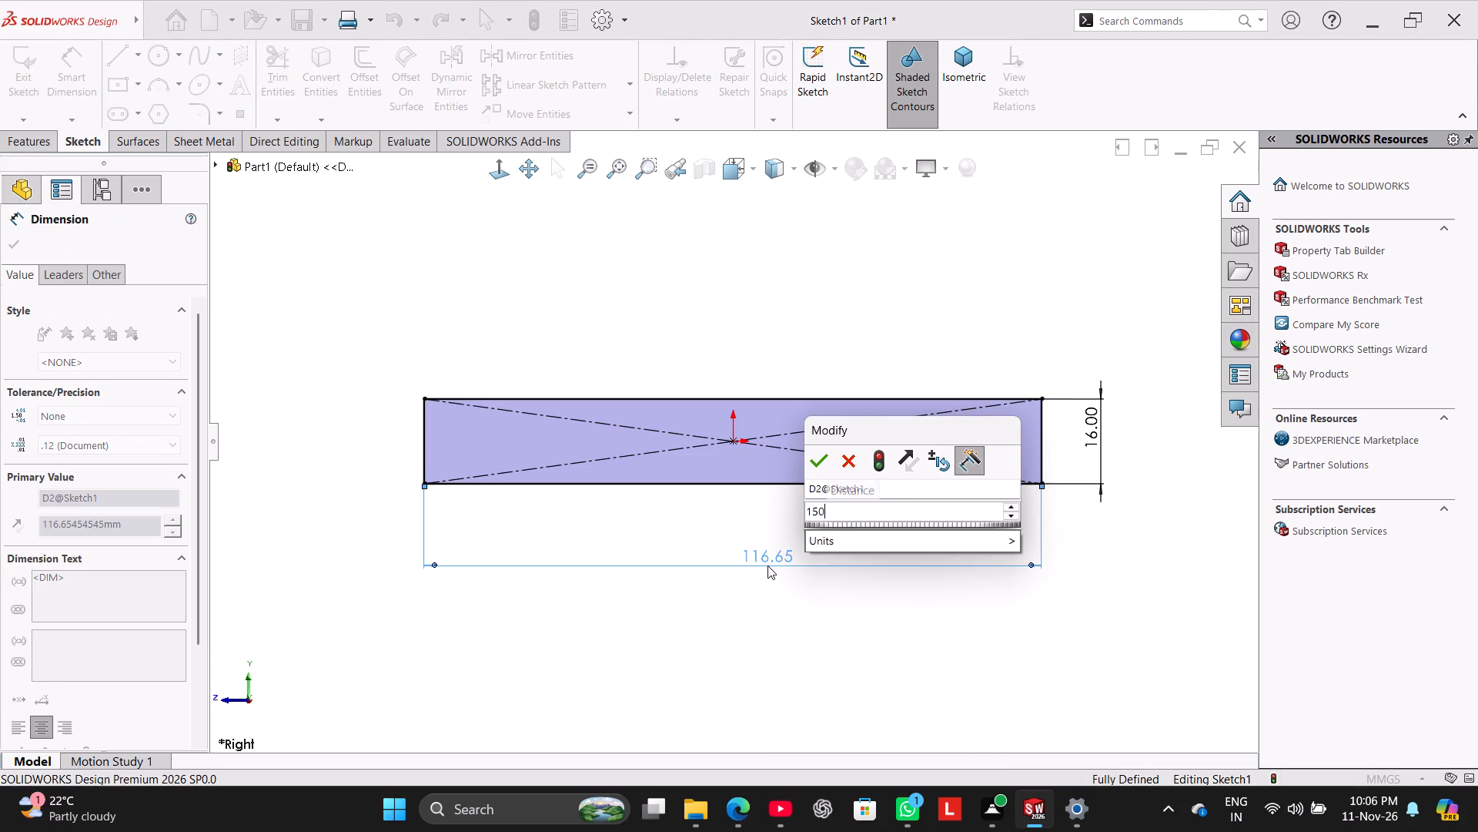
pyautogui.press('Return')
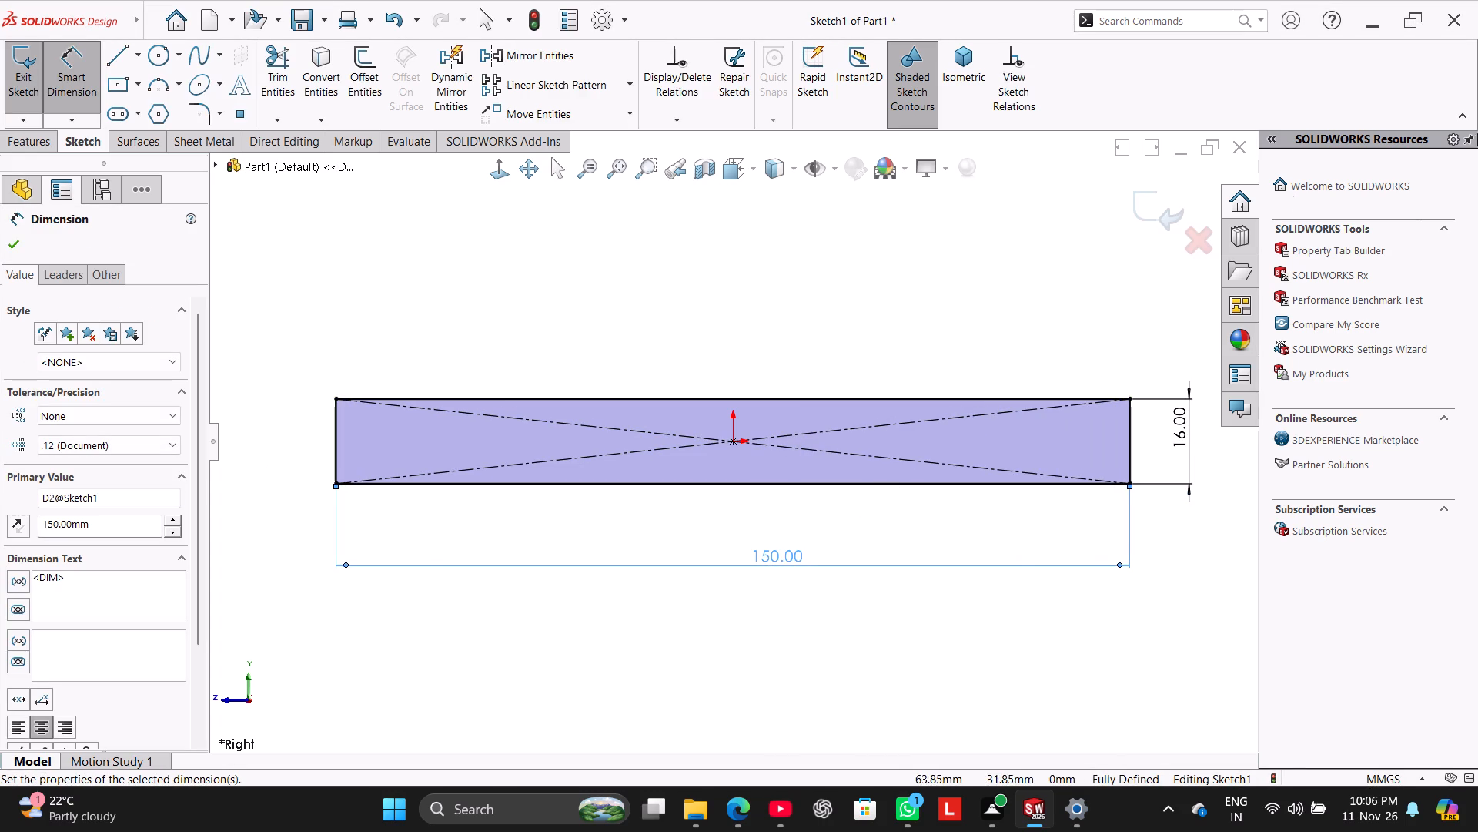
pyautogui.click(10, 239)
# Extrude the rectangle as a boss with the Mid Plane end condition and a depth of 85 mm.
pyautogui.click(48, 149)
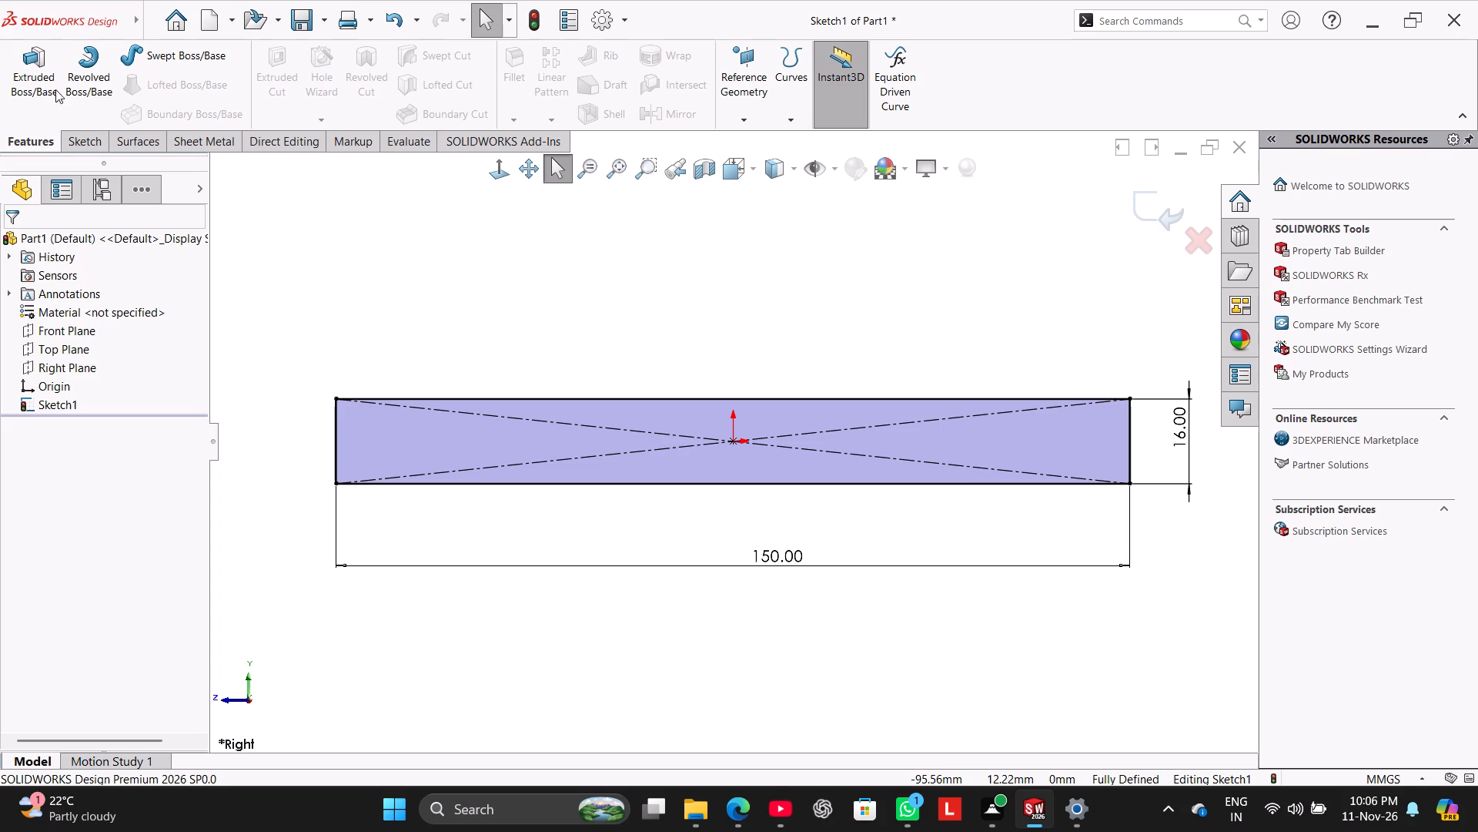
pyautogui.click(49, 88)
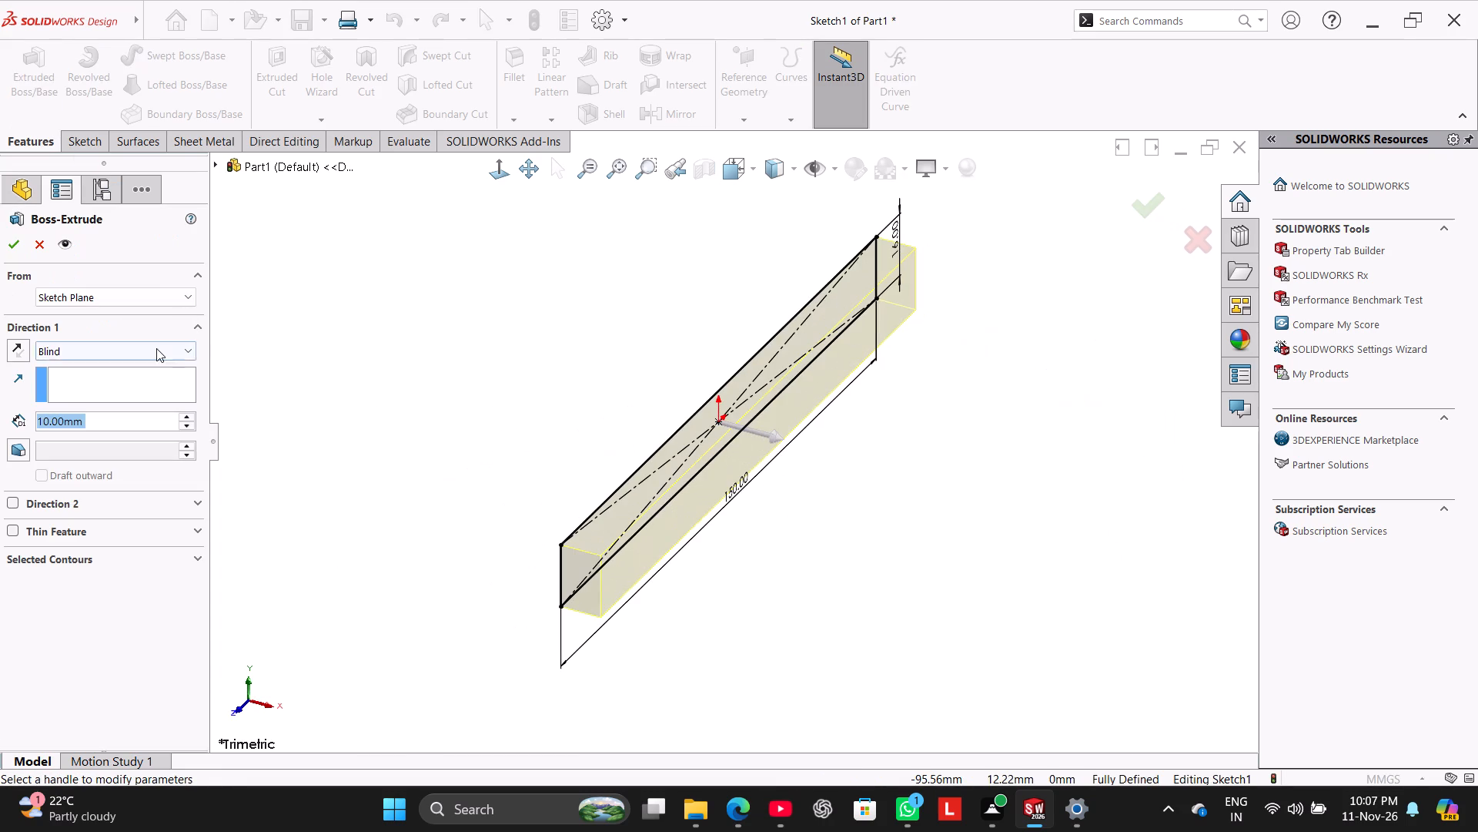
pyautogui.click(156, 347)
pyautogui.click(139, 436)
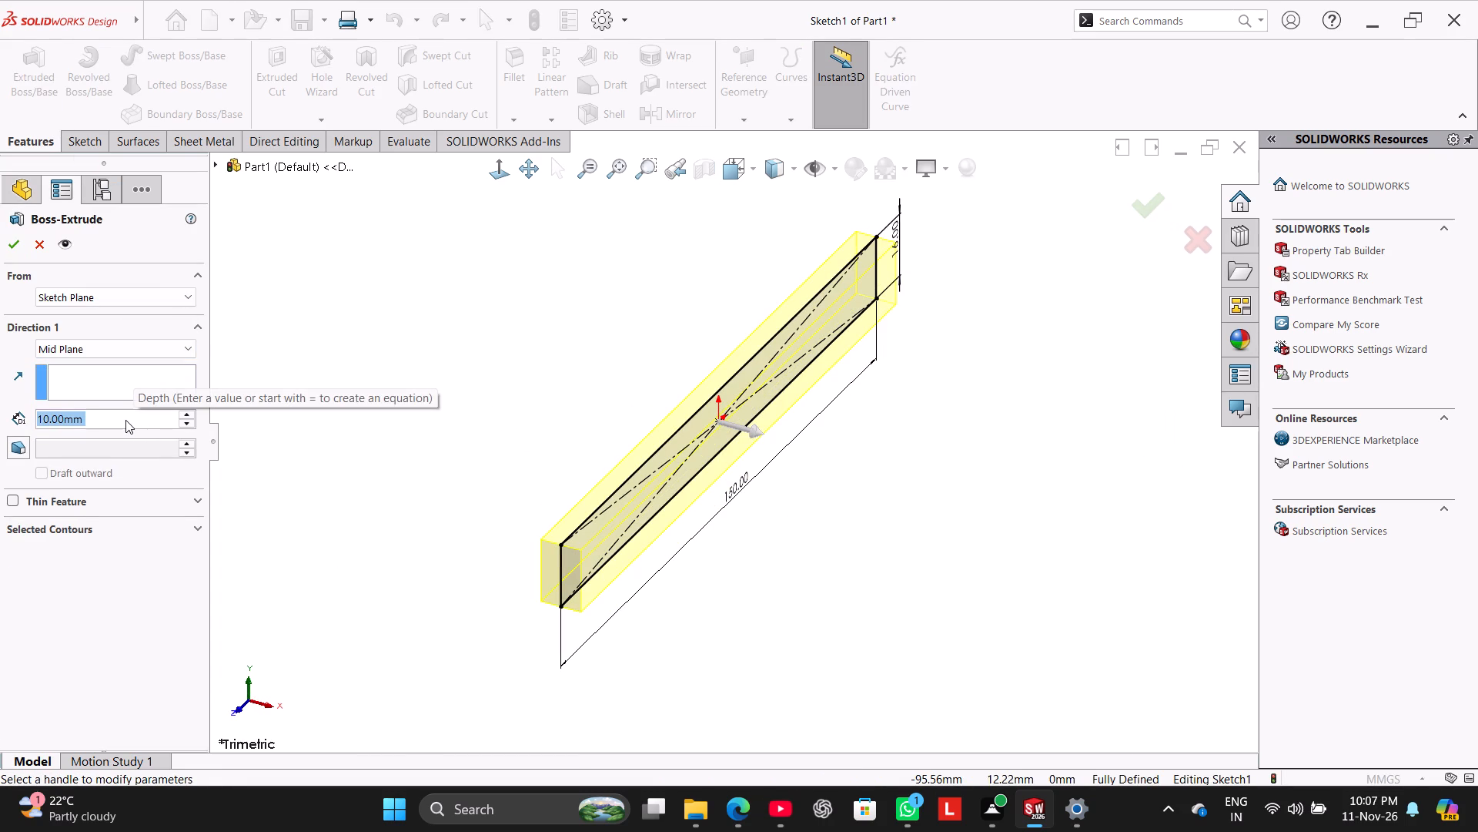
pyautogui.write('85')
pyautogui.press('Return')
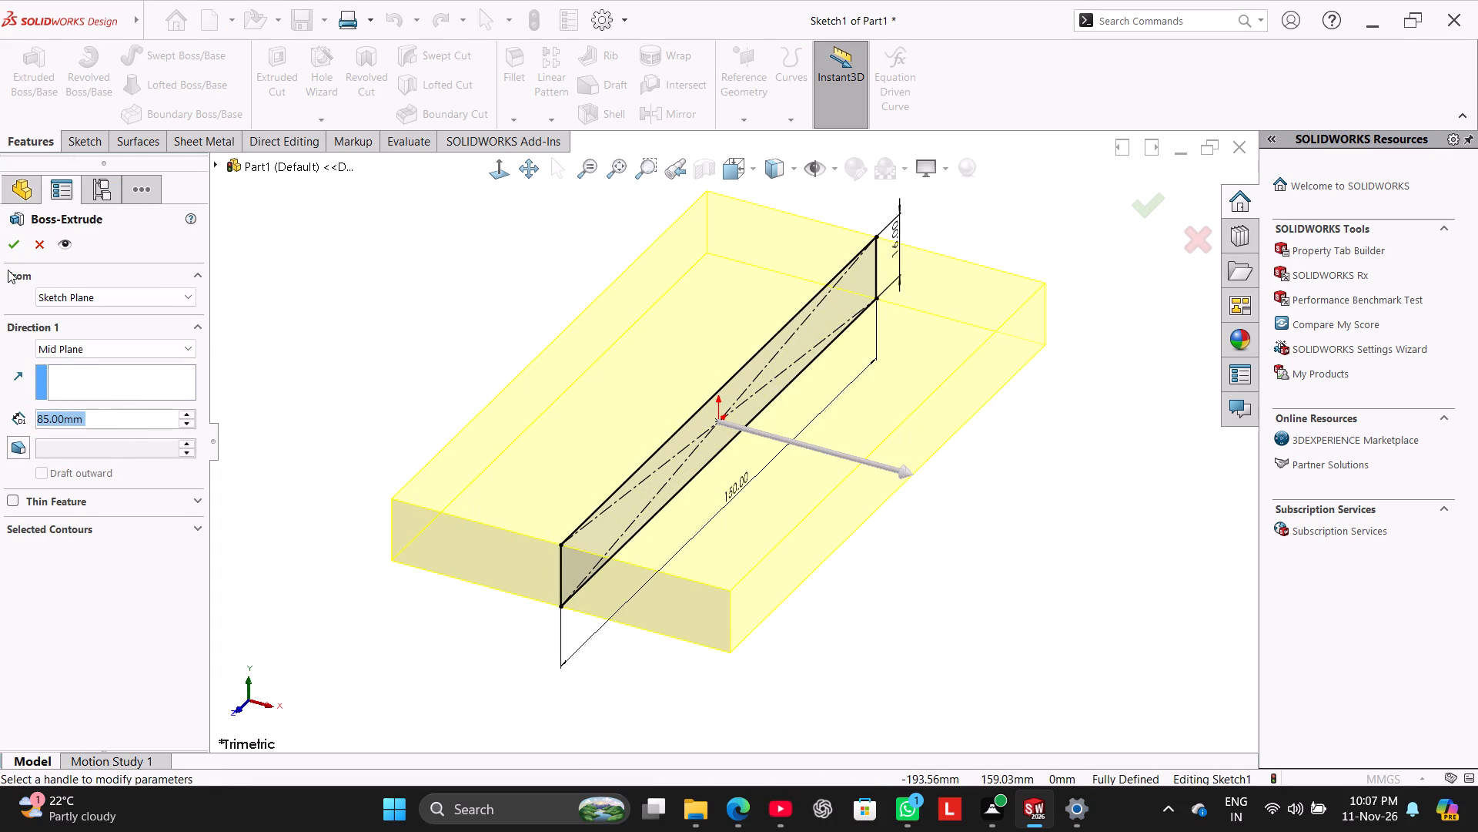
pyautogui.click(12, 245)
pyautogui.moveTo(336, 345); pyautogui.dragTo(573, 185, button='right')
pyautogui.click(352, 360)
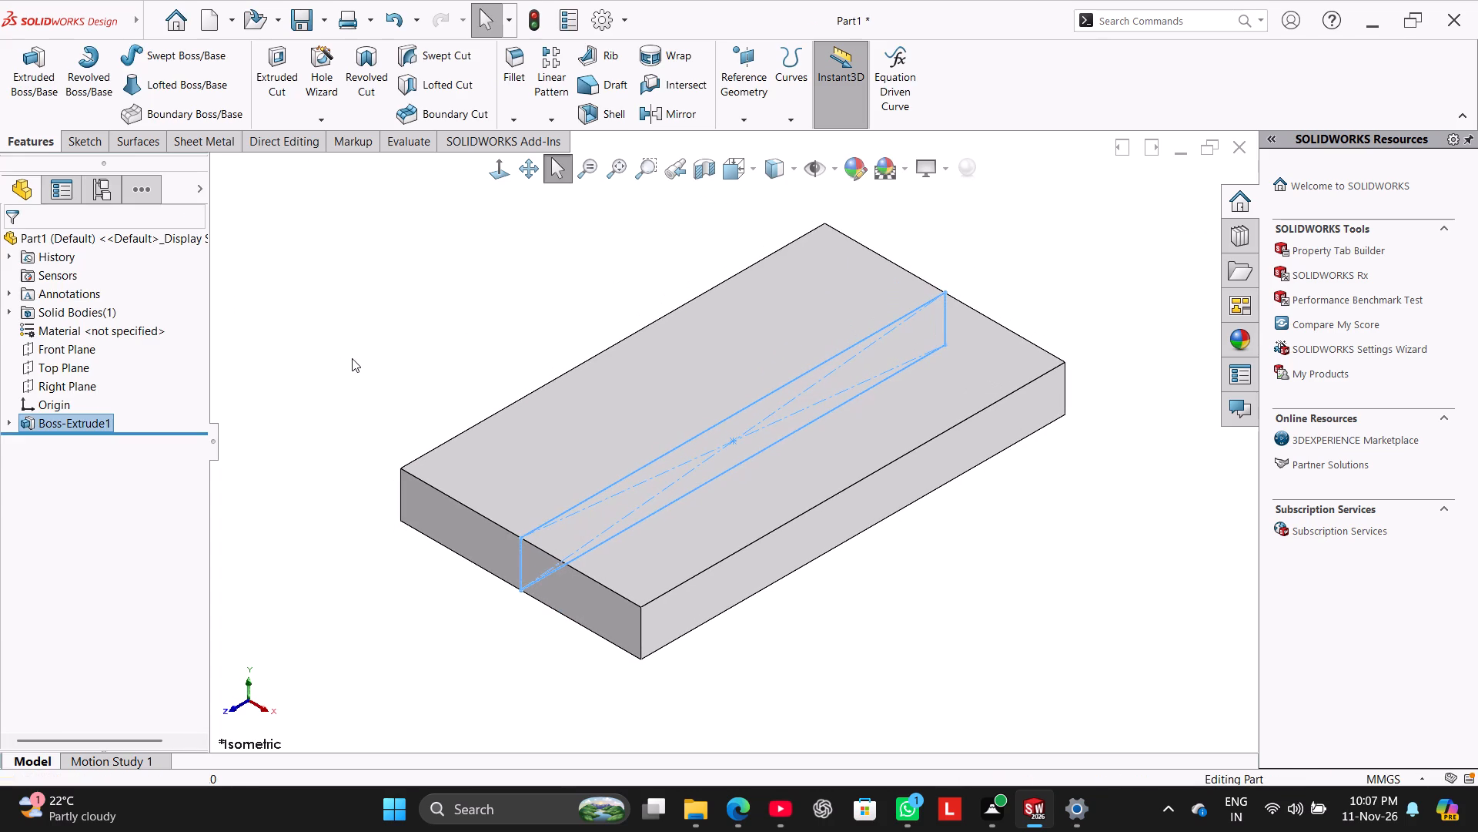
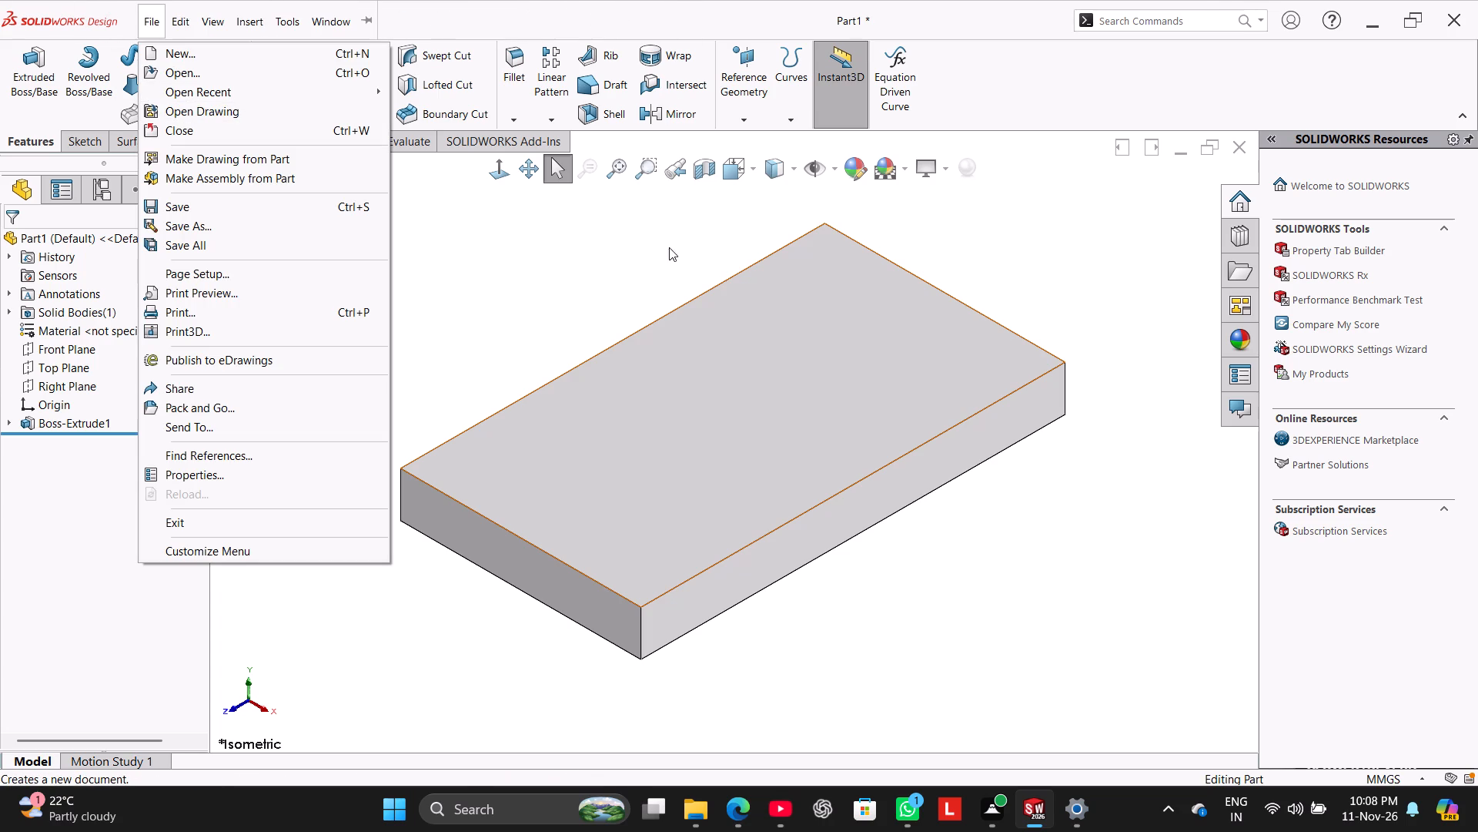
# Fillet the four vertical corner edges of the base plate with a 10 mm radius.
pyautogui.click(625, 269)
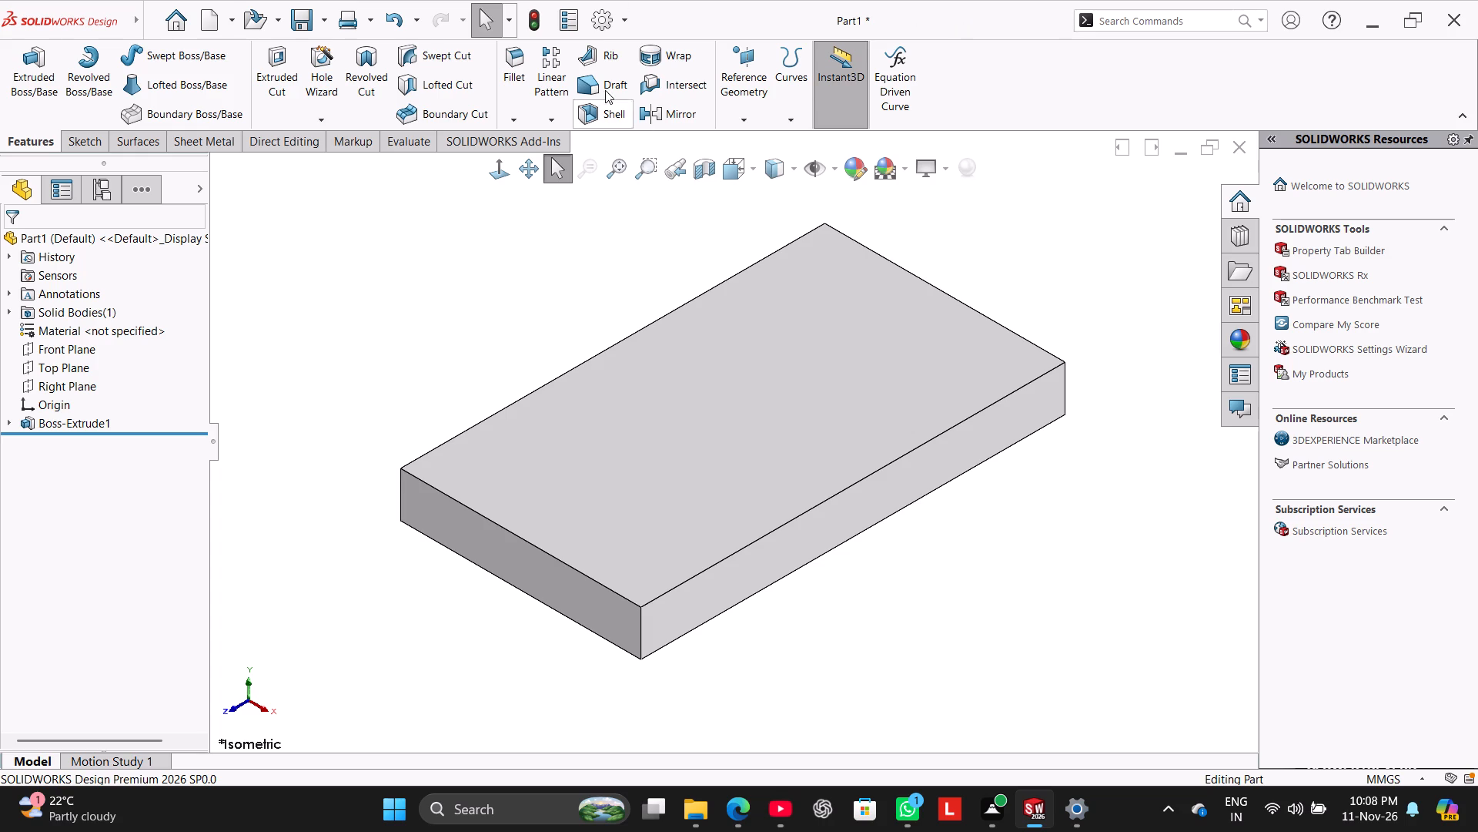
pyautogui.click(523, 64)
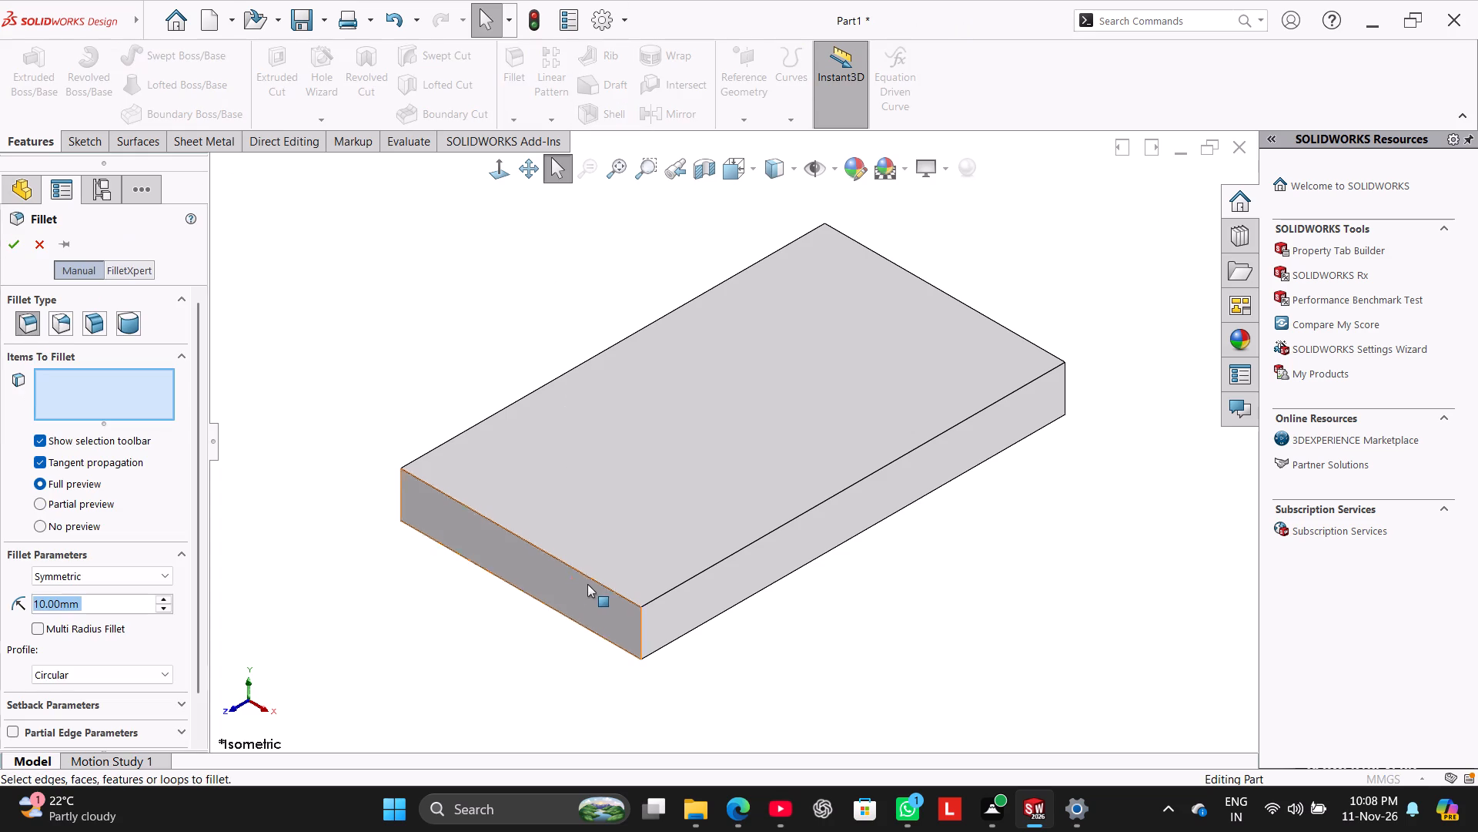
pyautogui.click(639, 625)
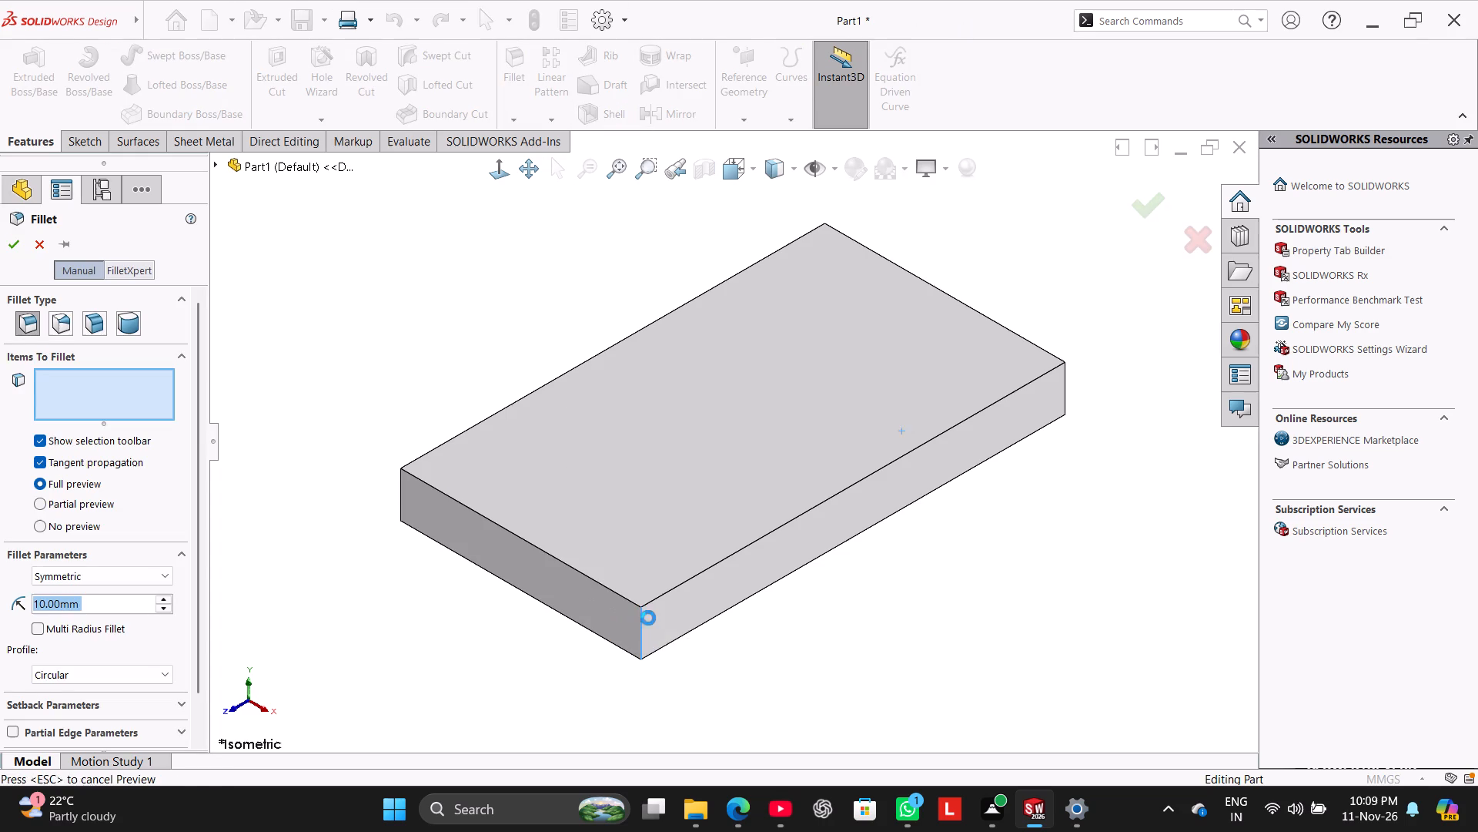
pyautogui.click(691, 582)
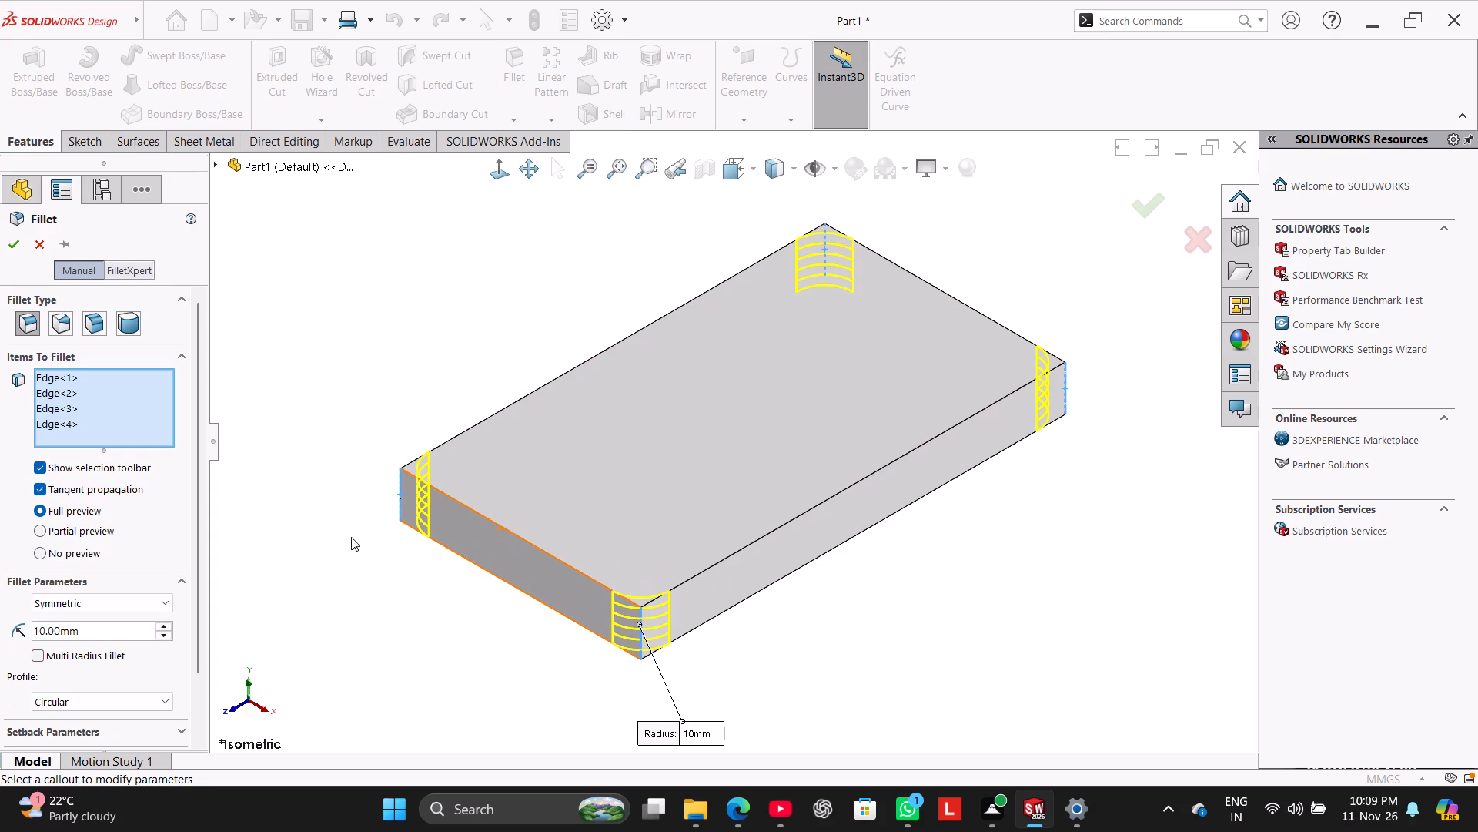
pyautogui.click(22, 241)
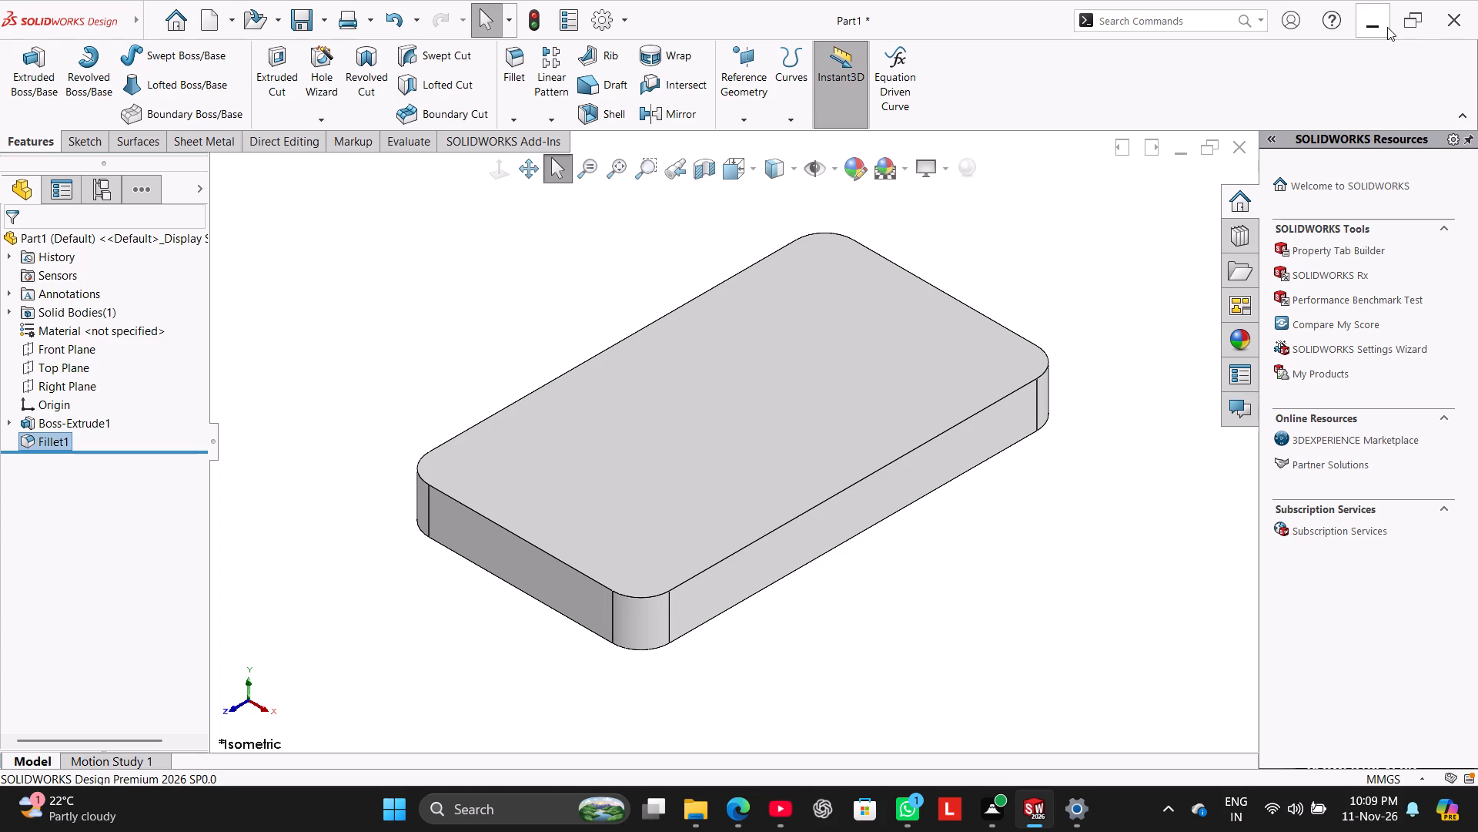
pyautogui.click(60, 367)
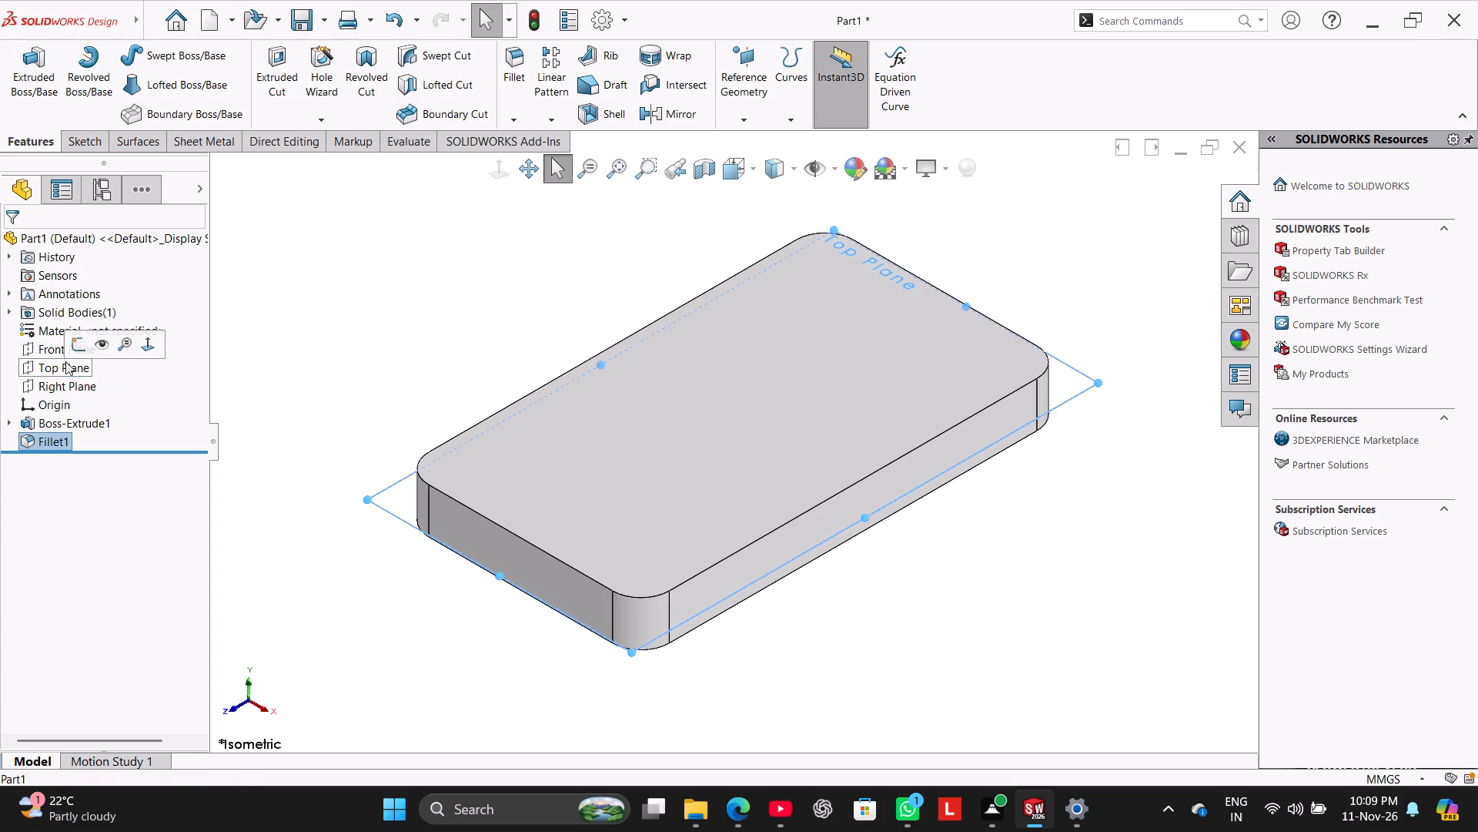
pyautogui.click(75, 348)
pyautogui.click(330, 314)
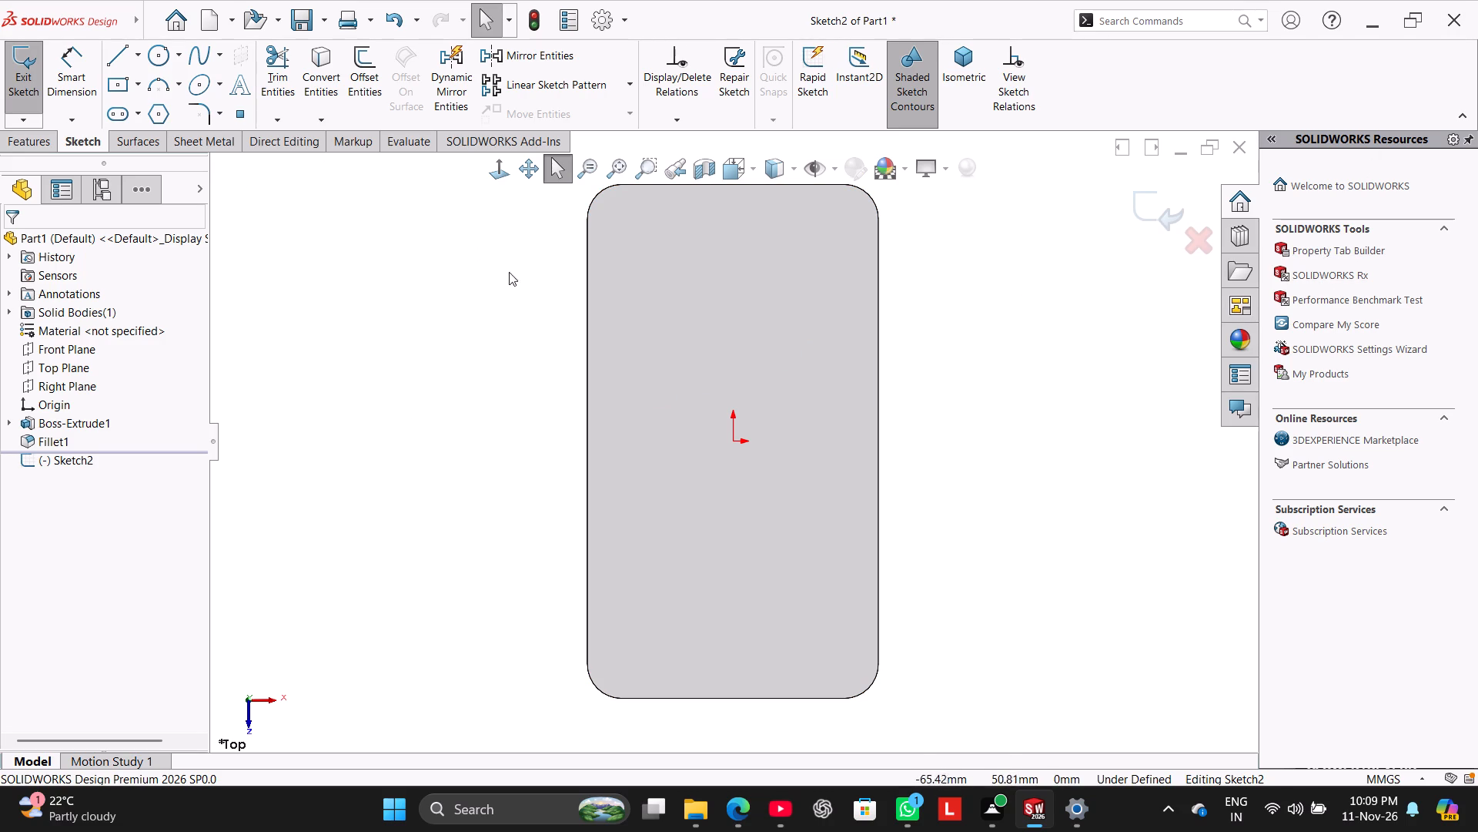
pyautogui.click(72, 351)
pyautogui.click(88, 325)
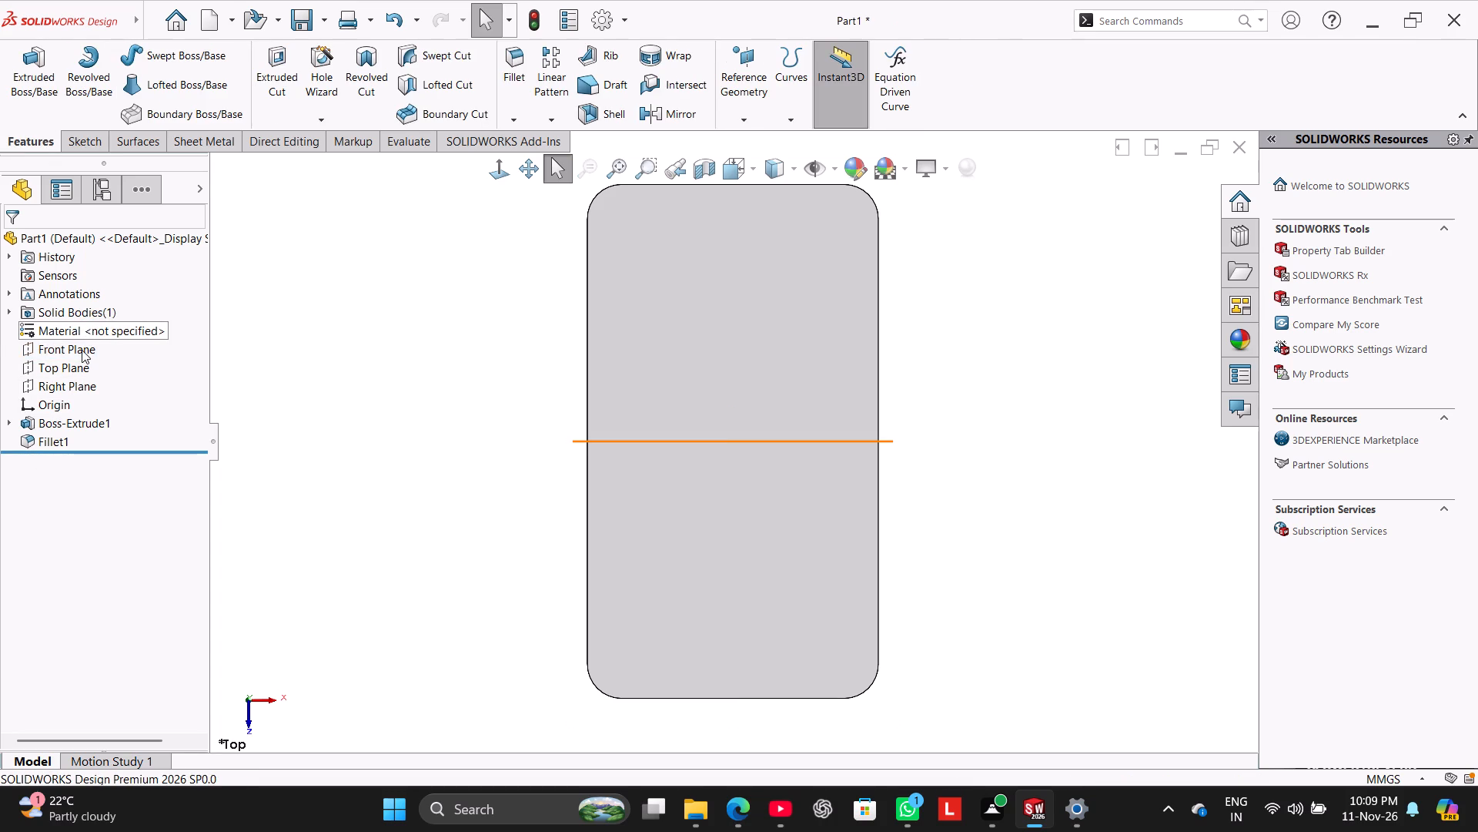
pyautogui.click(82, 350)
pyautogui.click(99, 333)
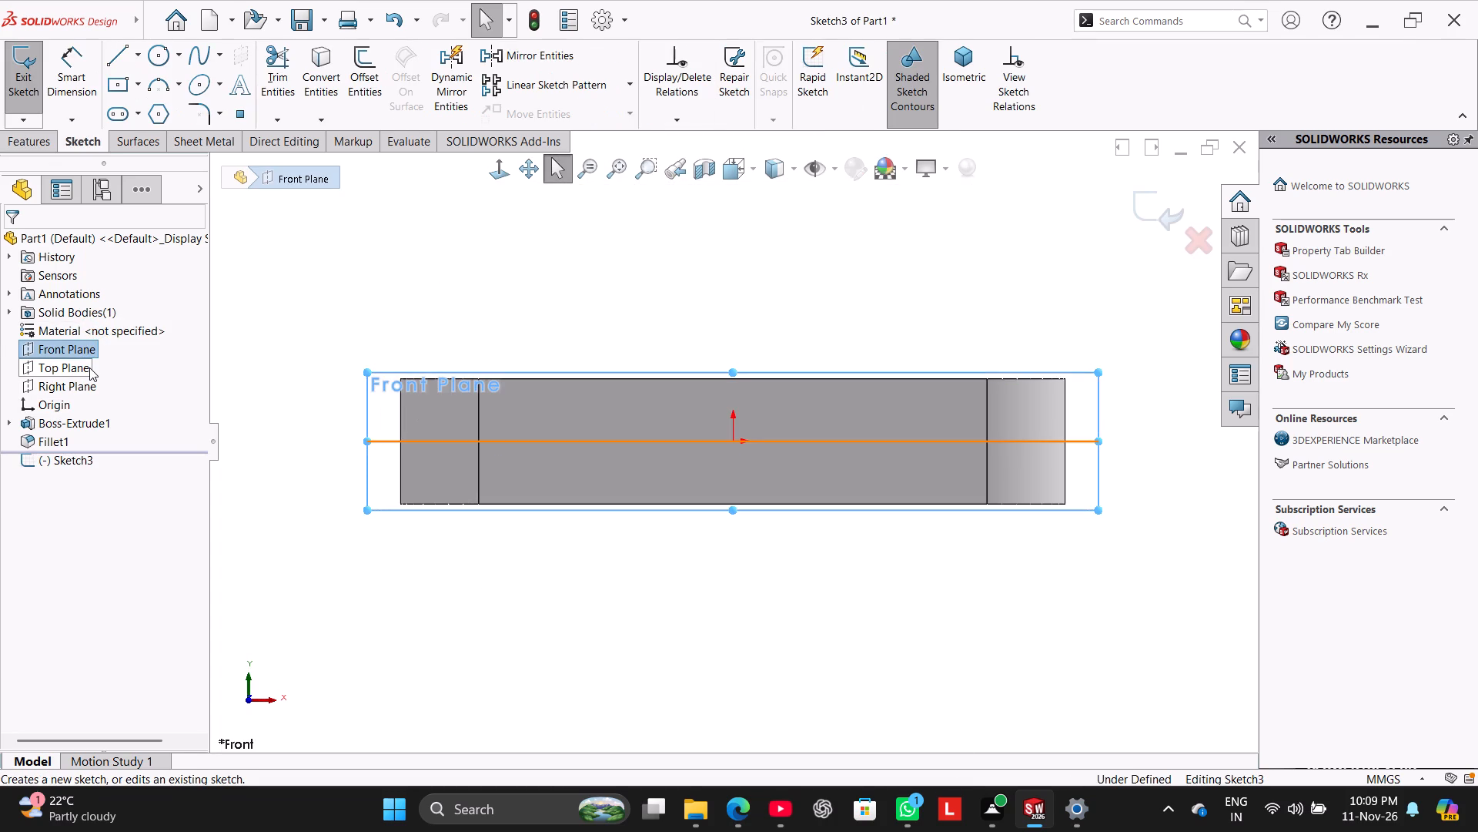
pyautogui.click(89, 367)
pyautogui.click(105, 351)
# Start a sketch on the Top Plane and draw a circle about 49 mm in diameter centred on the origin.
pyautogui.click(82, 371)
pyautogui.click(100, 351)
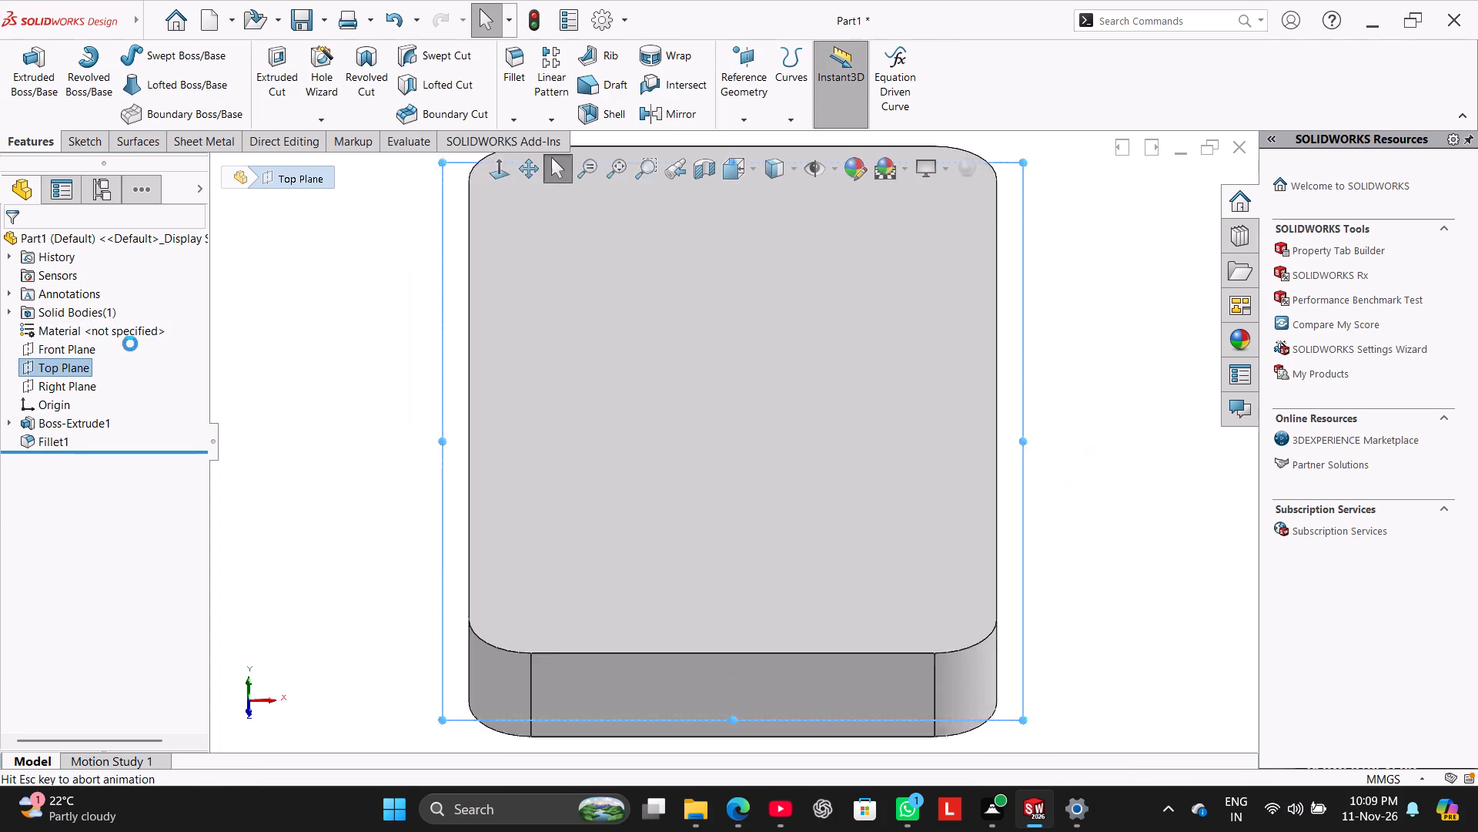
pyautogui.click(349, 347)
pyautogui.scroll(1, 770, 337)
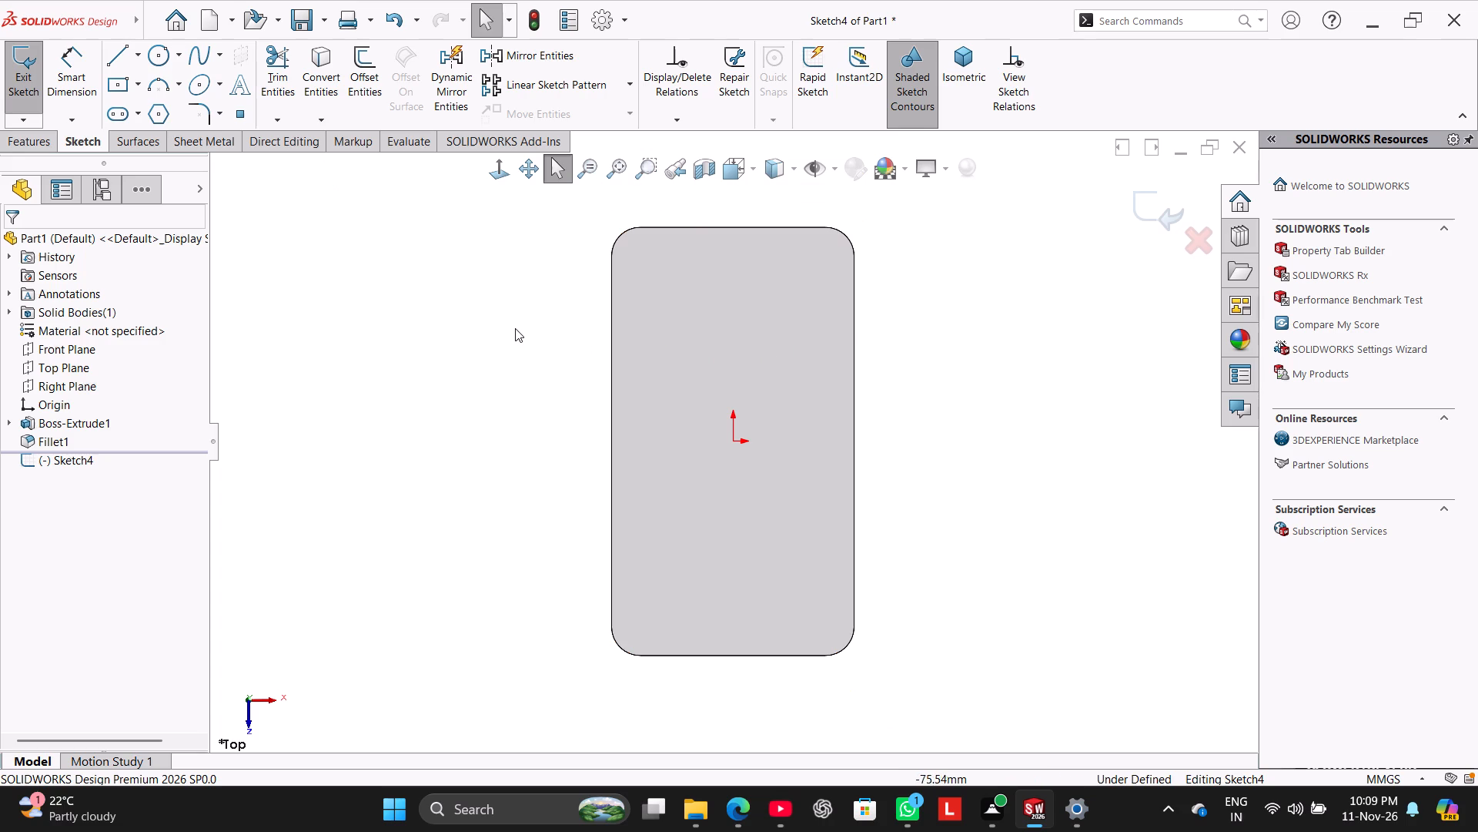
pyautogui.click(510, 323)
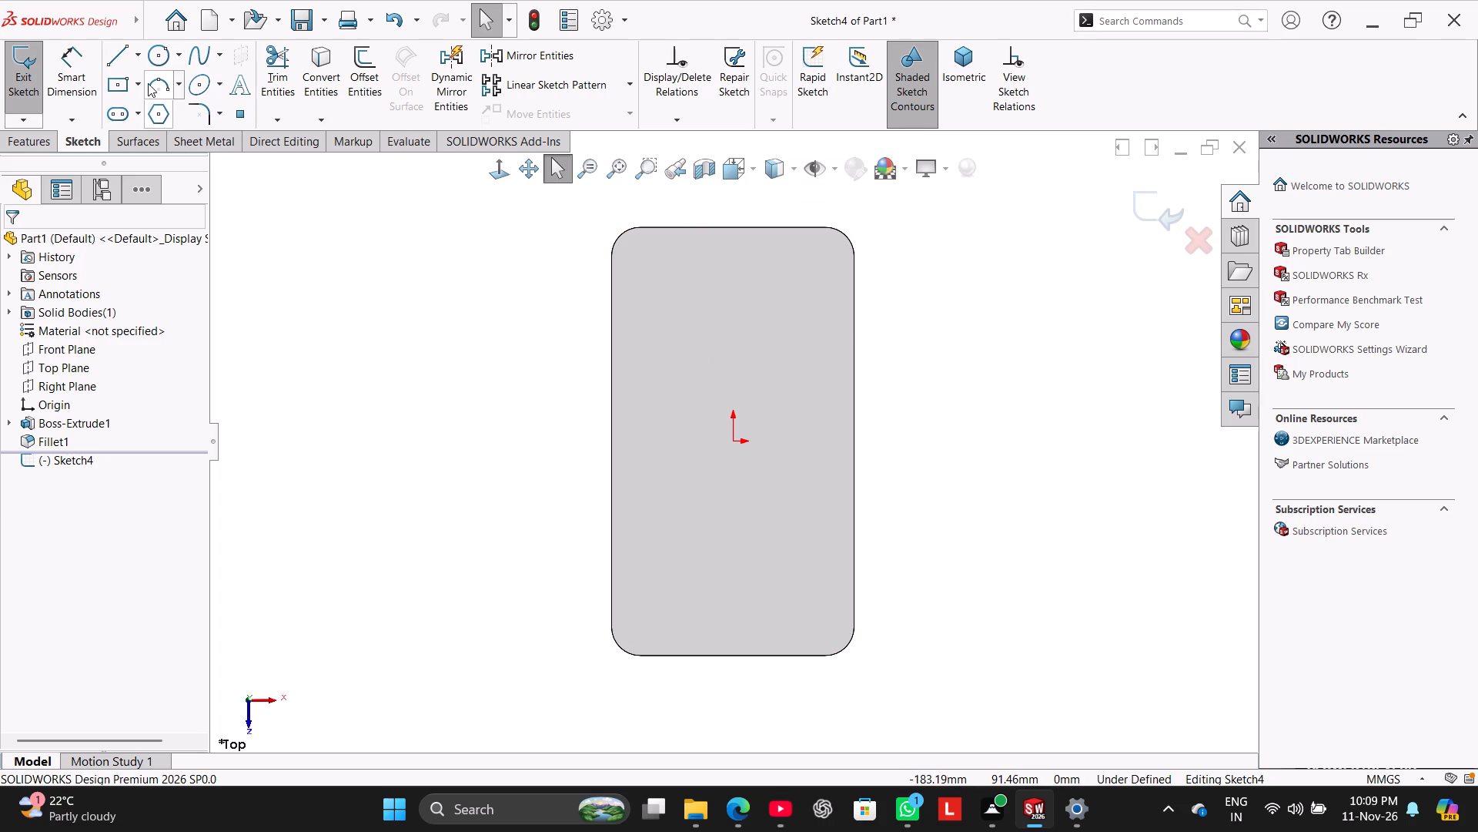
pyautogui.click(164, 48)
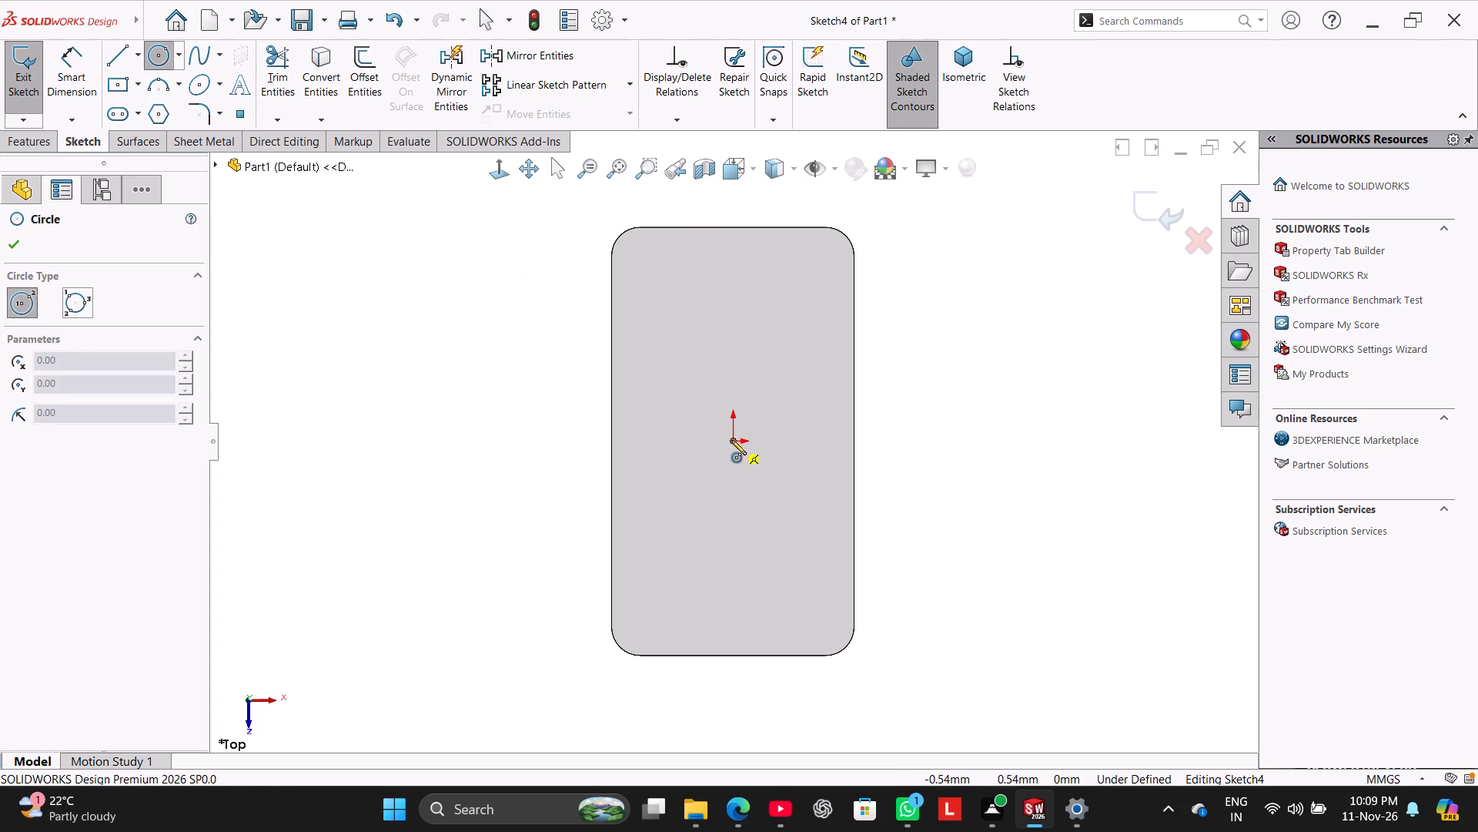
pyautogui.click(731, 440)
pyautogui.click(752, 508)
# Dimension the circle's diameter to 52 mm.
pyautogui.click(66, 85)
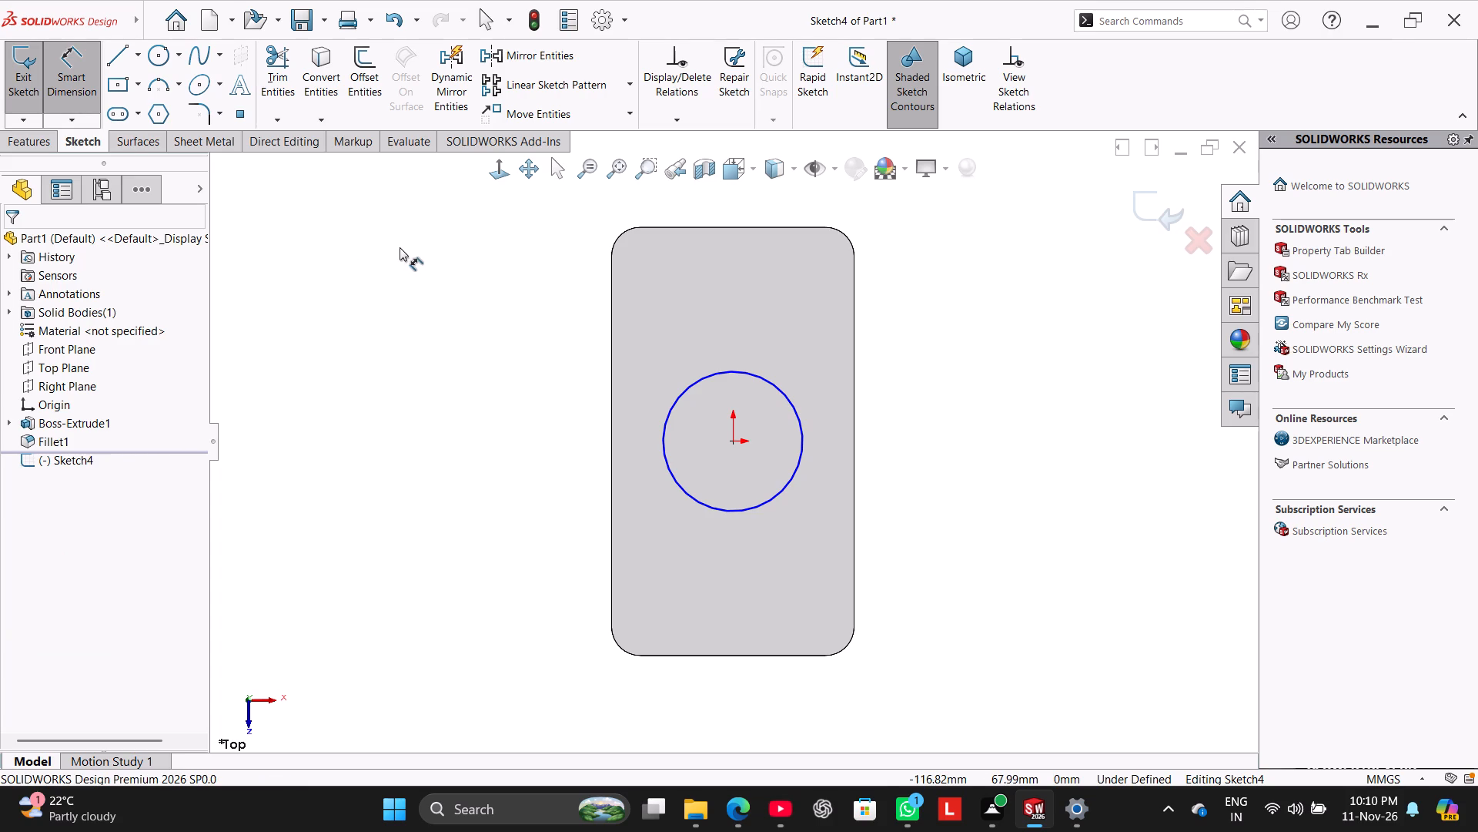
pyautogui.click(688, 385)
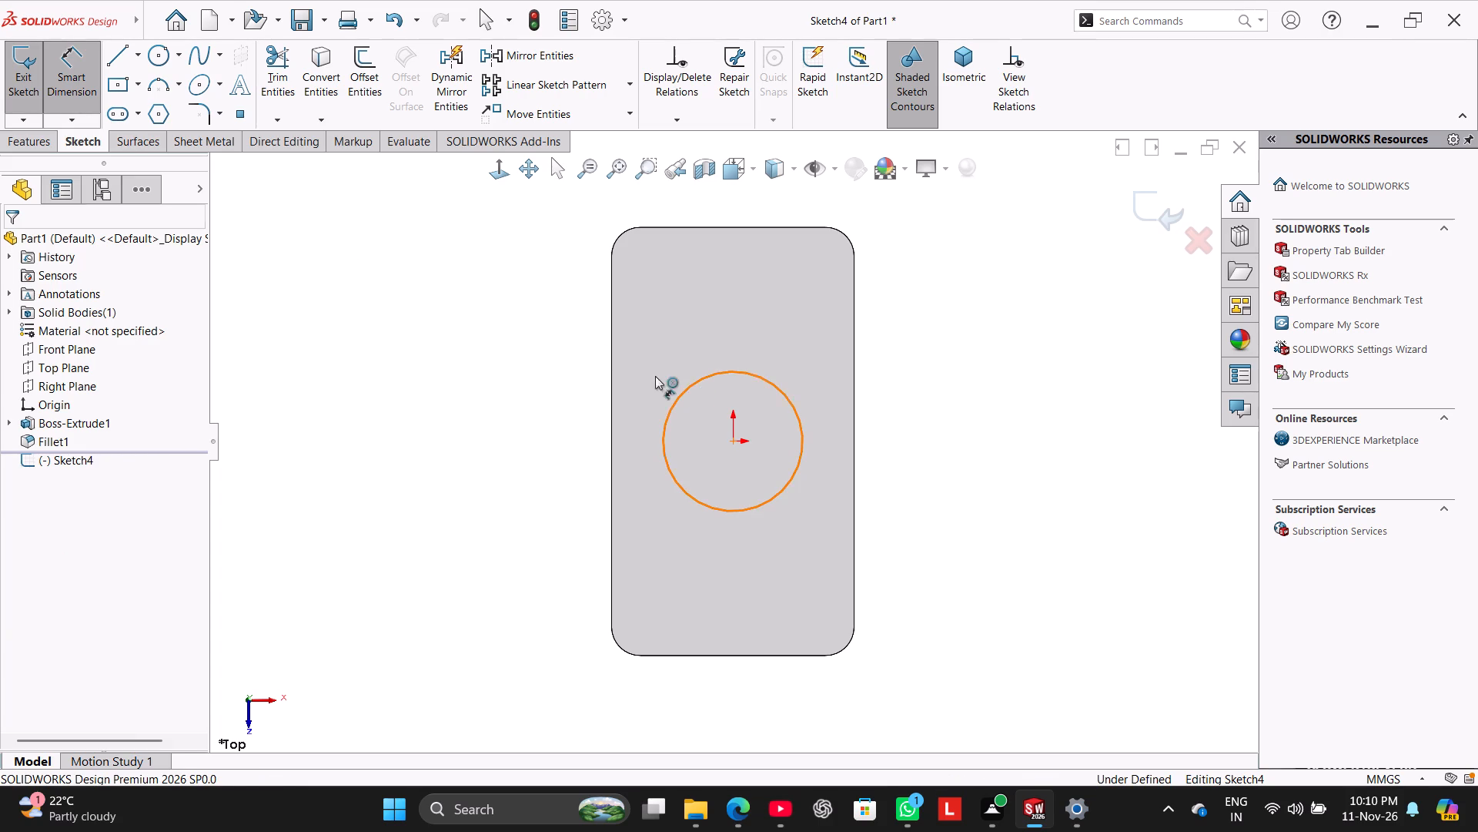
pyautogui.click(540, 307)
pyautogui.write('52')
pyautogui.press('Return')
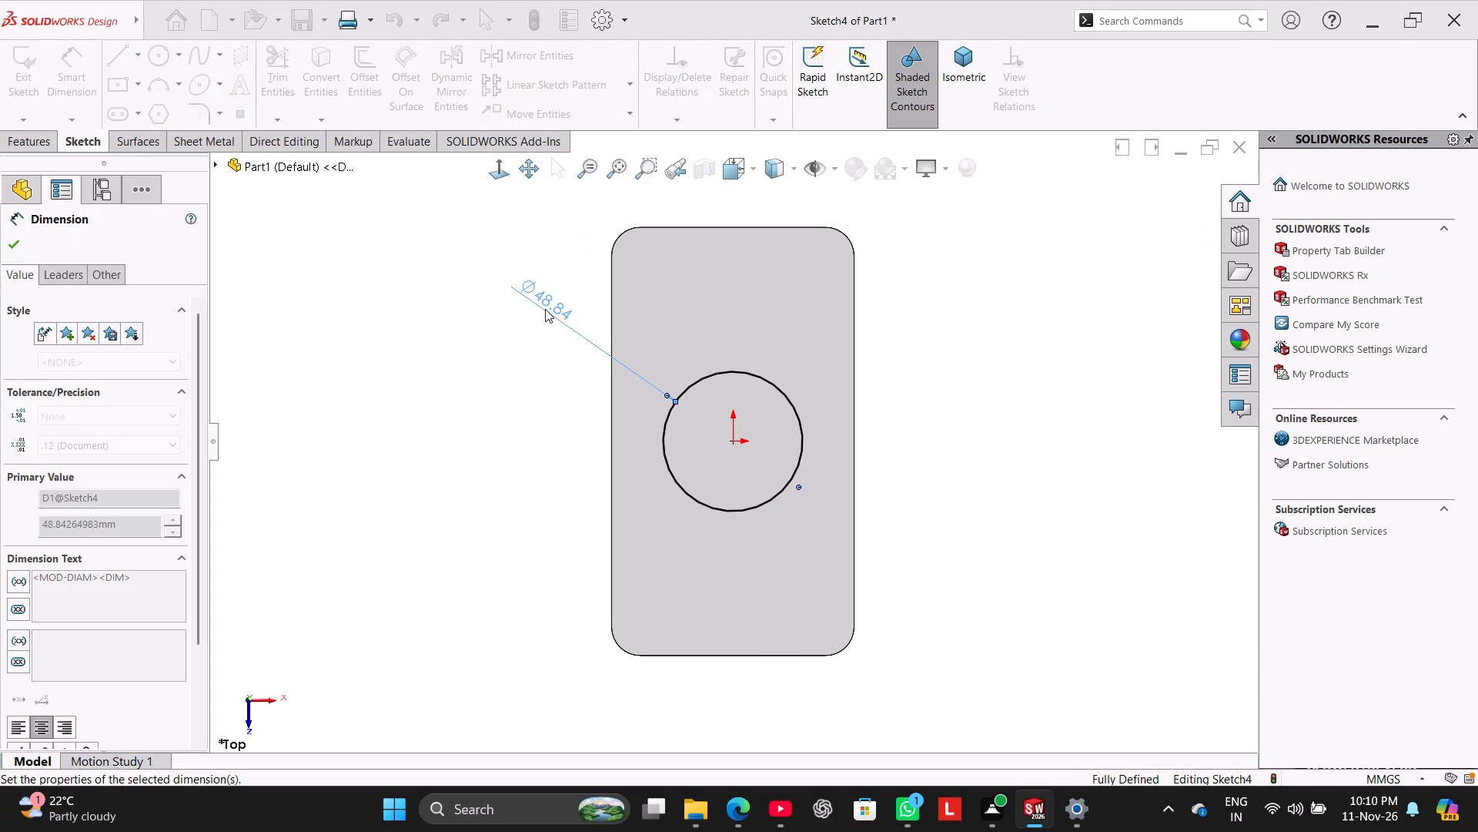
# Draw a smaller concentric circle at the origin and dimension its diameter to 35 mm.
pyautogui.click(156, 58)
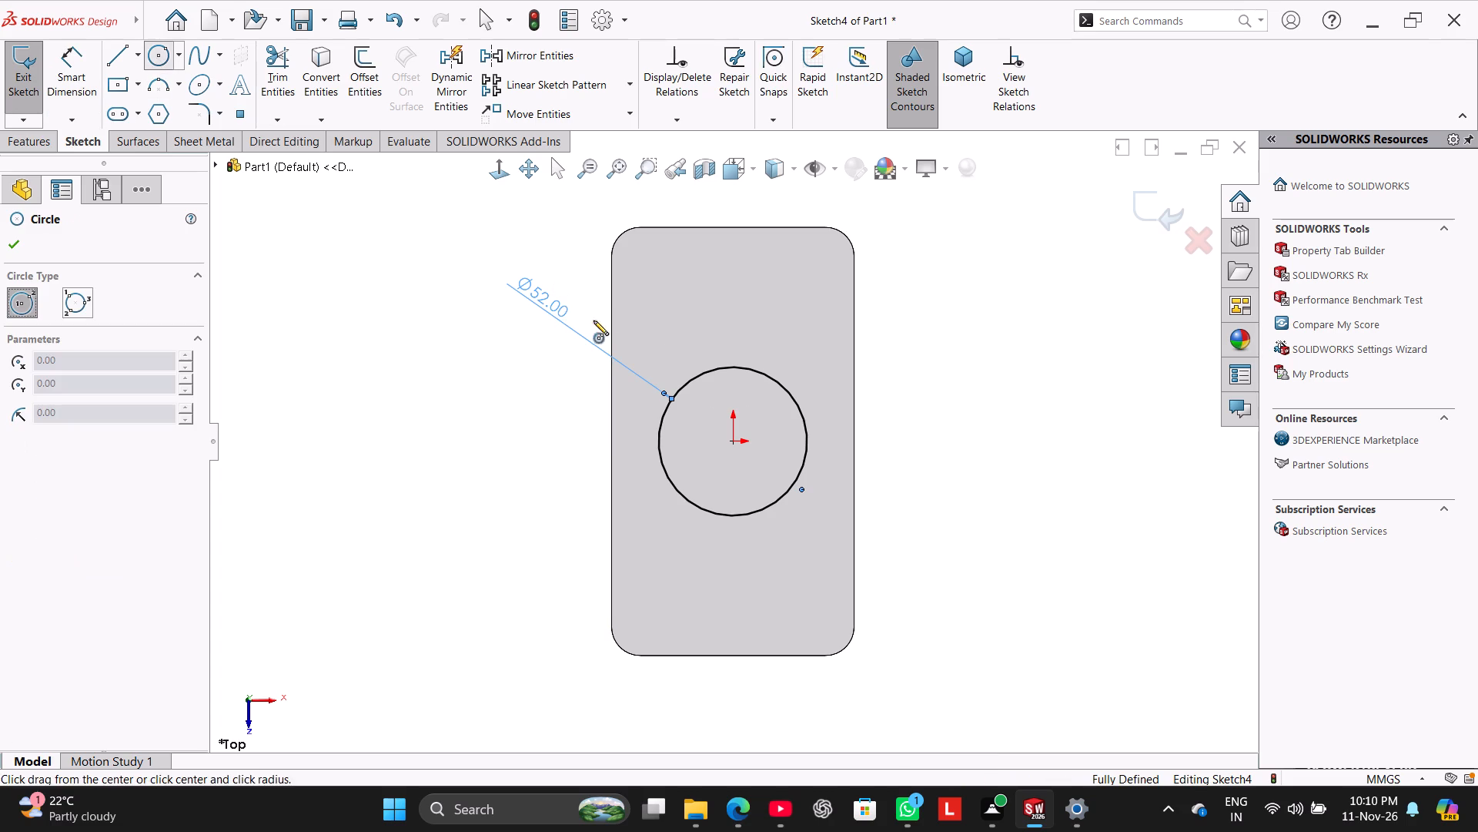
pyautogui.click(734, 439)
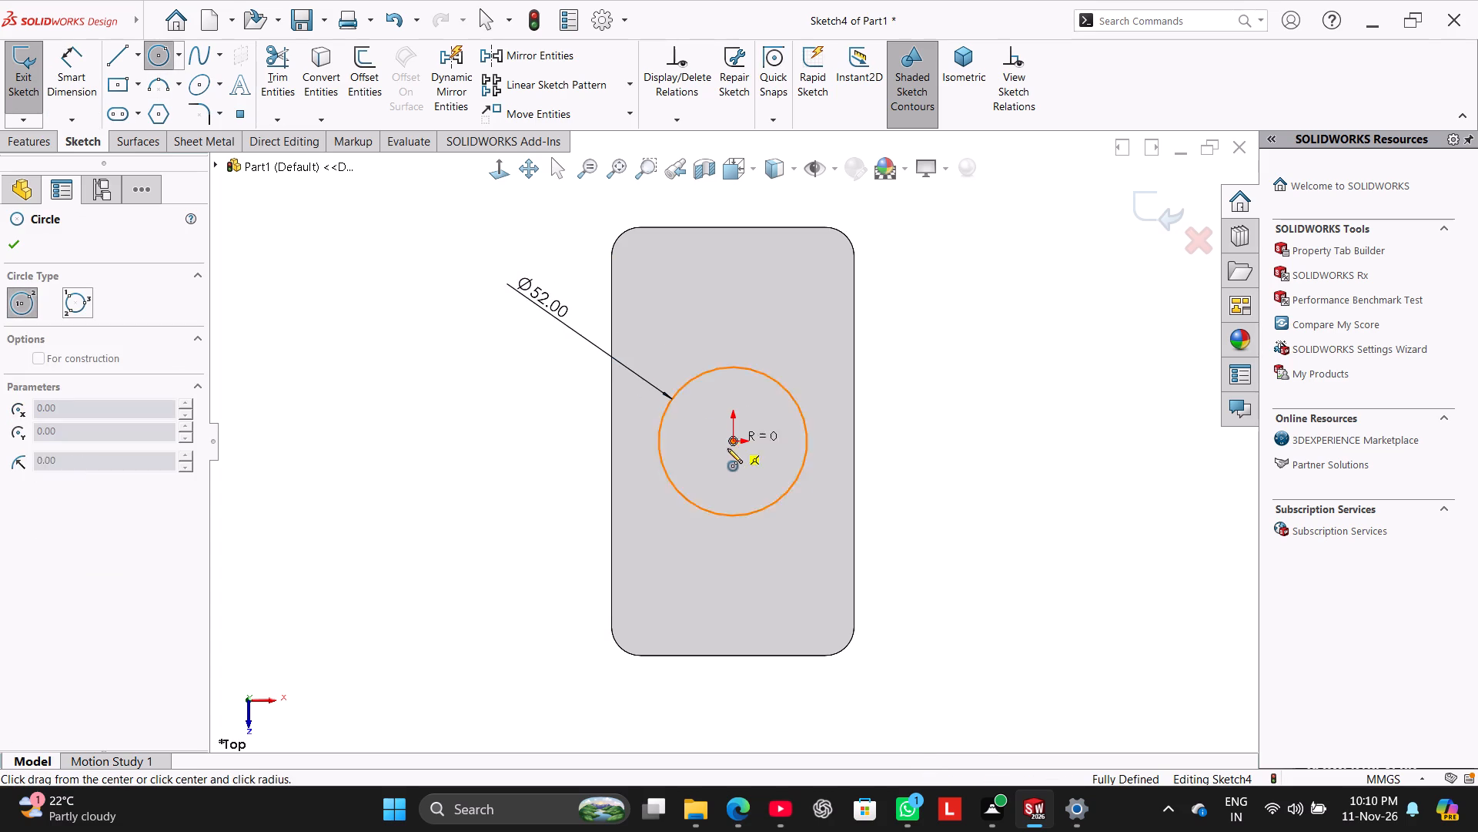
pyautogui.click(735, 485)
pyautogui.click(99, 78)
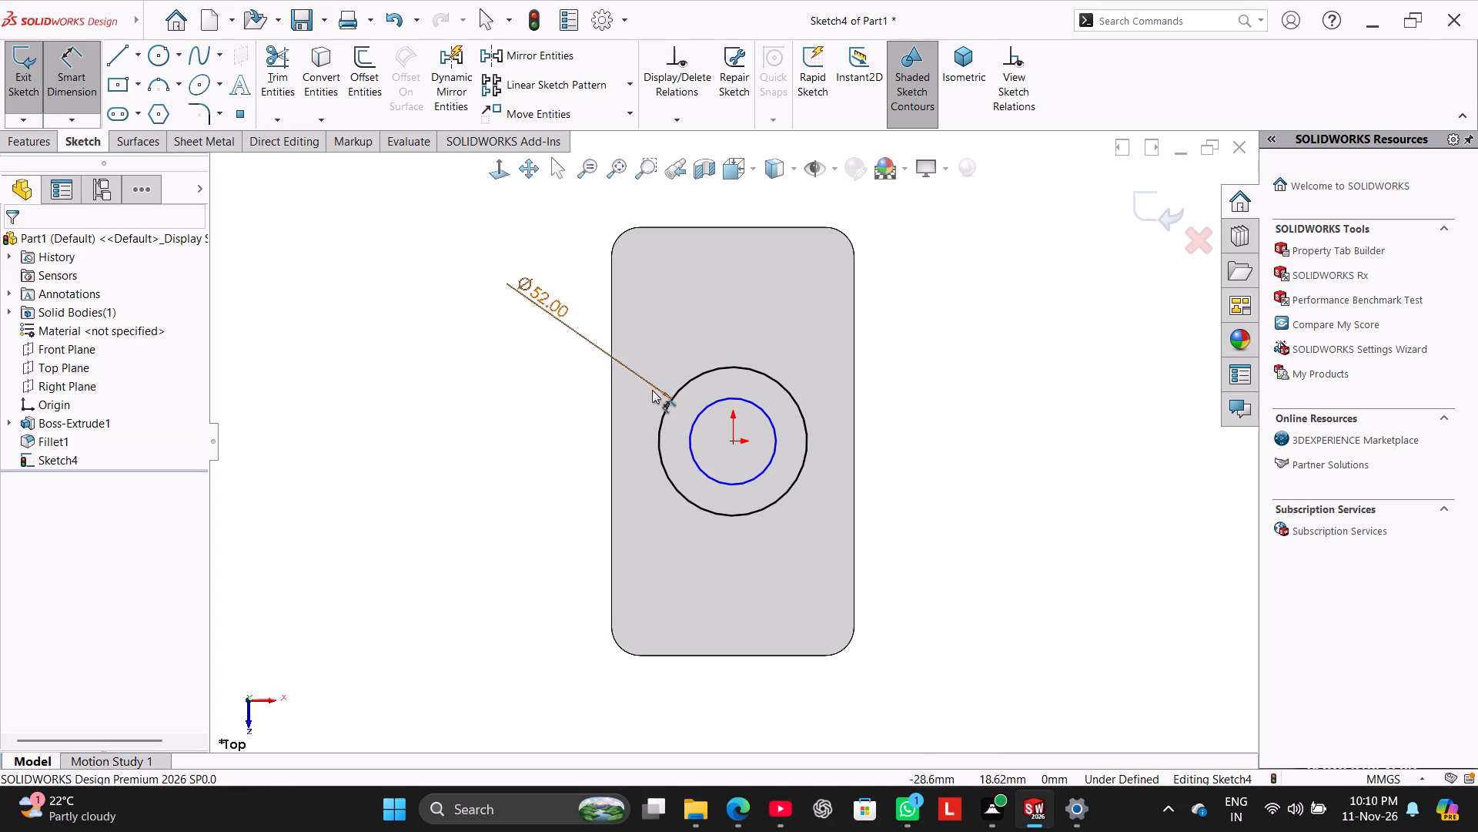
pyautogui.click(695, 421)
pyautogui.click(921, 297)
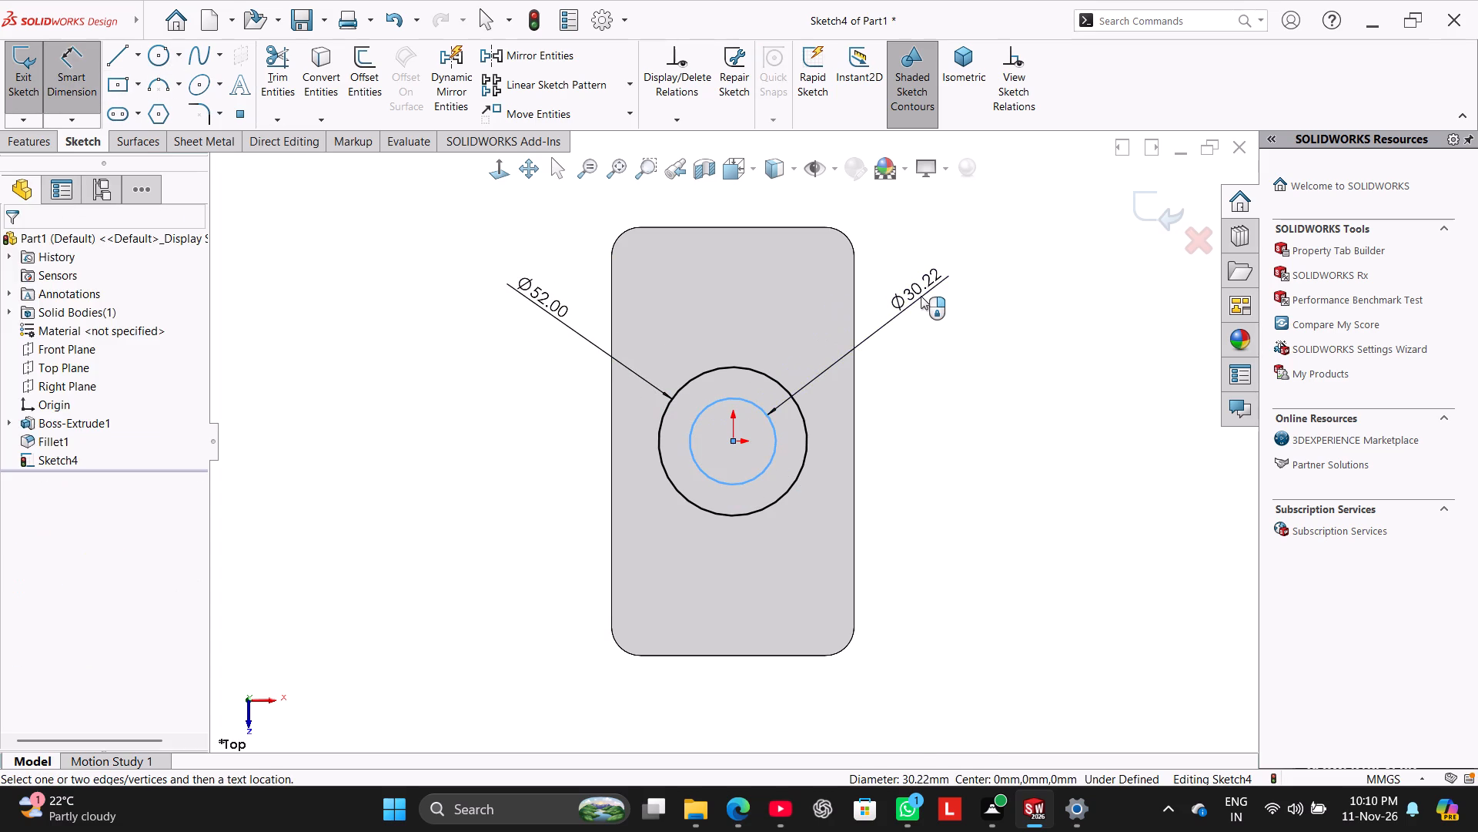
pyautogui.write('35')
pyautogui.press('Return')
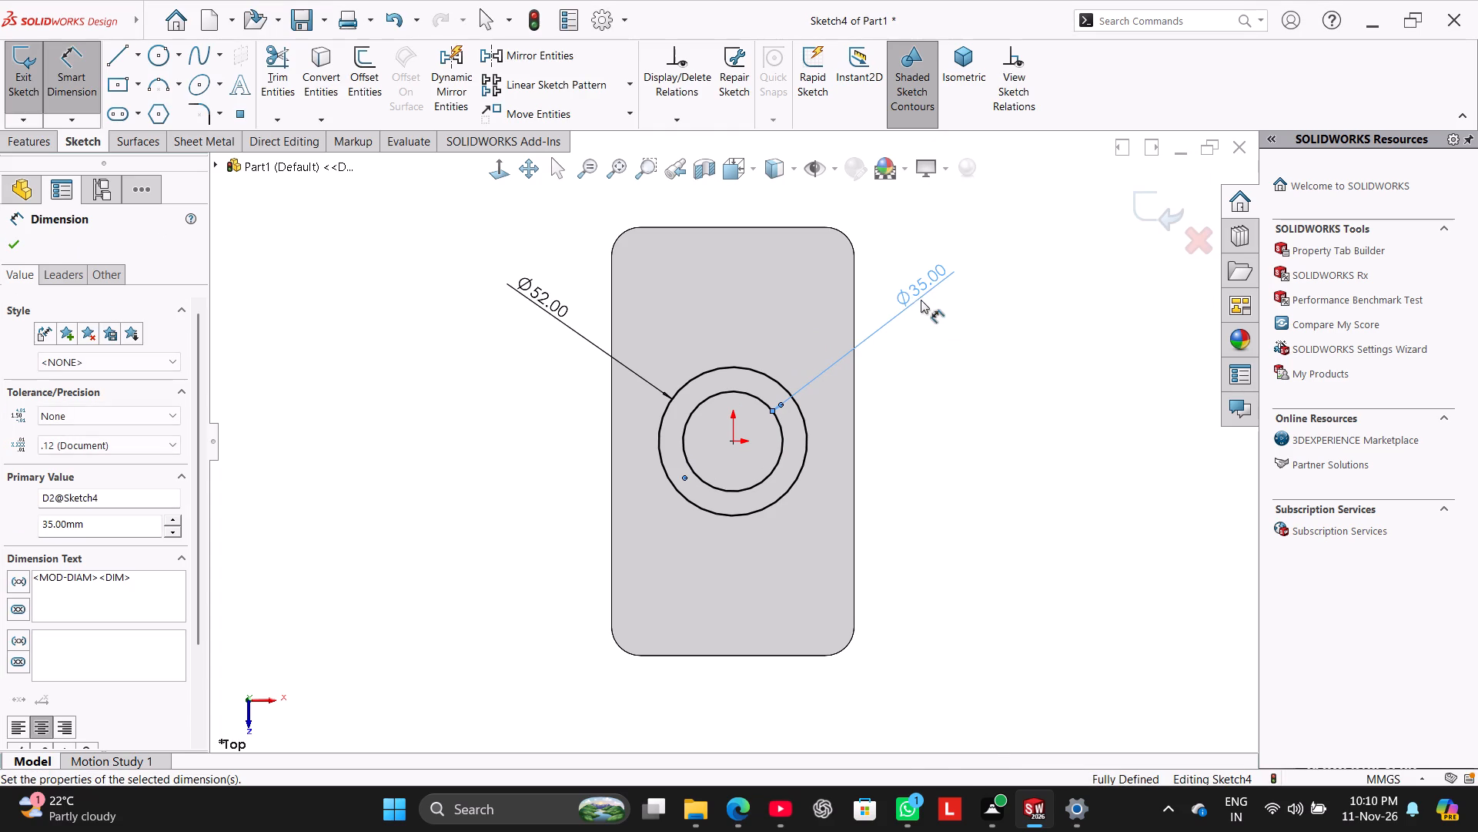
pyautogui.rightClick(971, 401)
pyautogui.click(1008, 447)
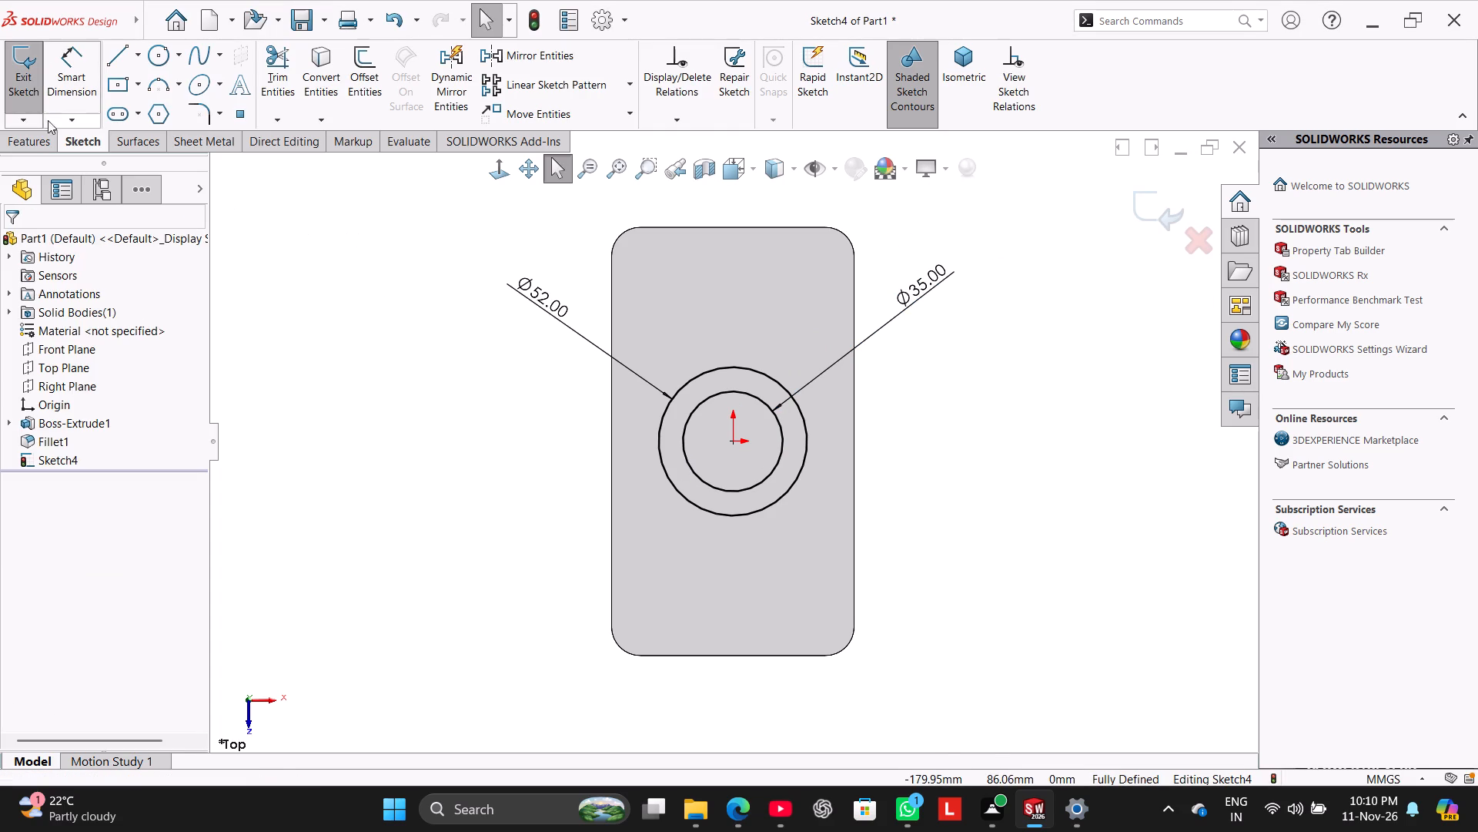
# Extrude the ring between the two circles upward as a merged boss with the Blind end condition and a depth of 60 mm.
pyautogui.click(33, 143)
pyautogui.click(41, 89)
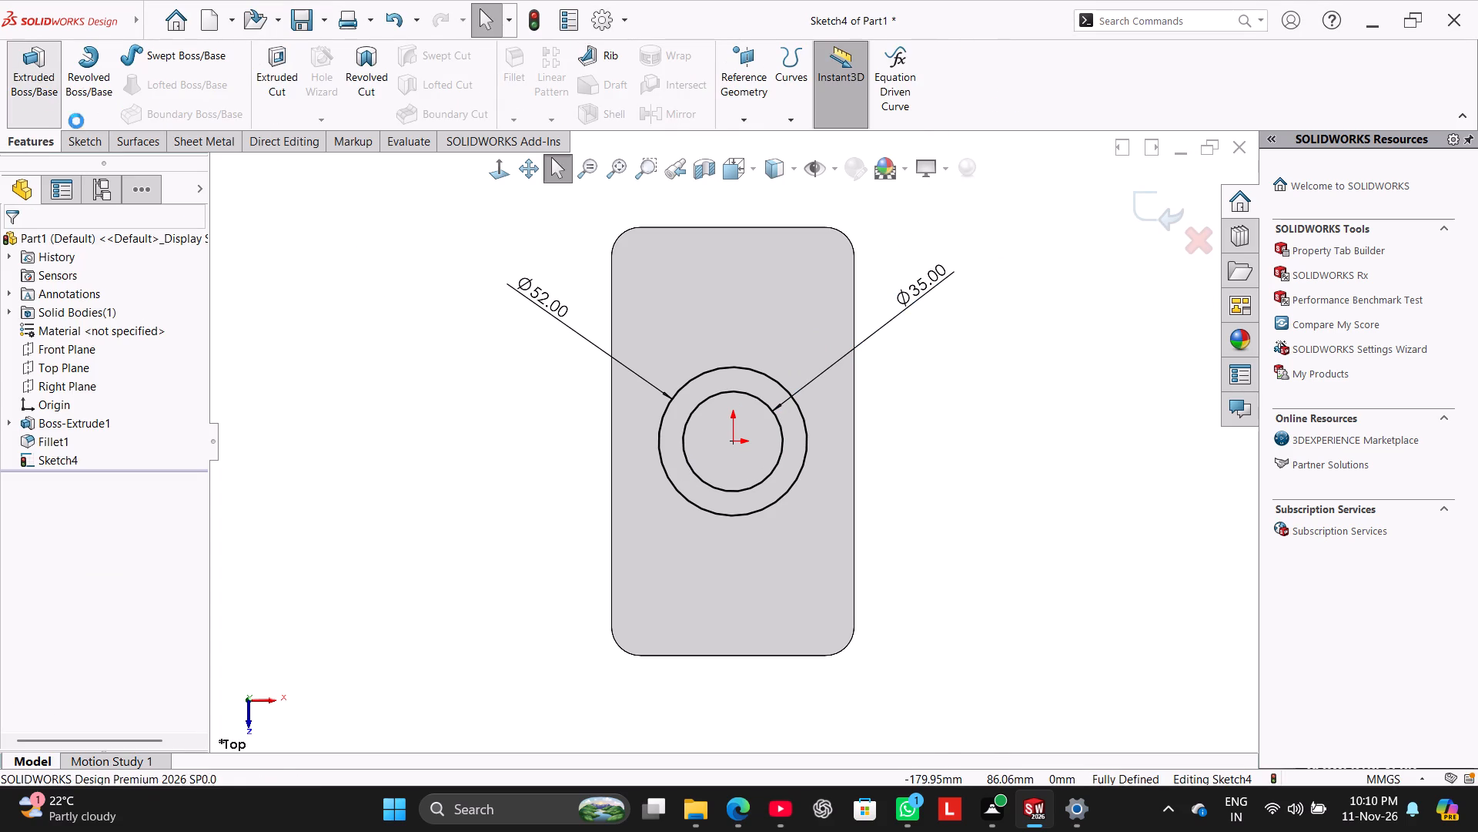
pyautogui.scroll(2, 323, 267)
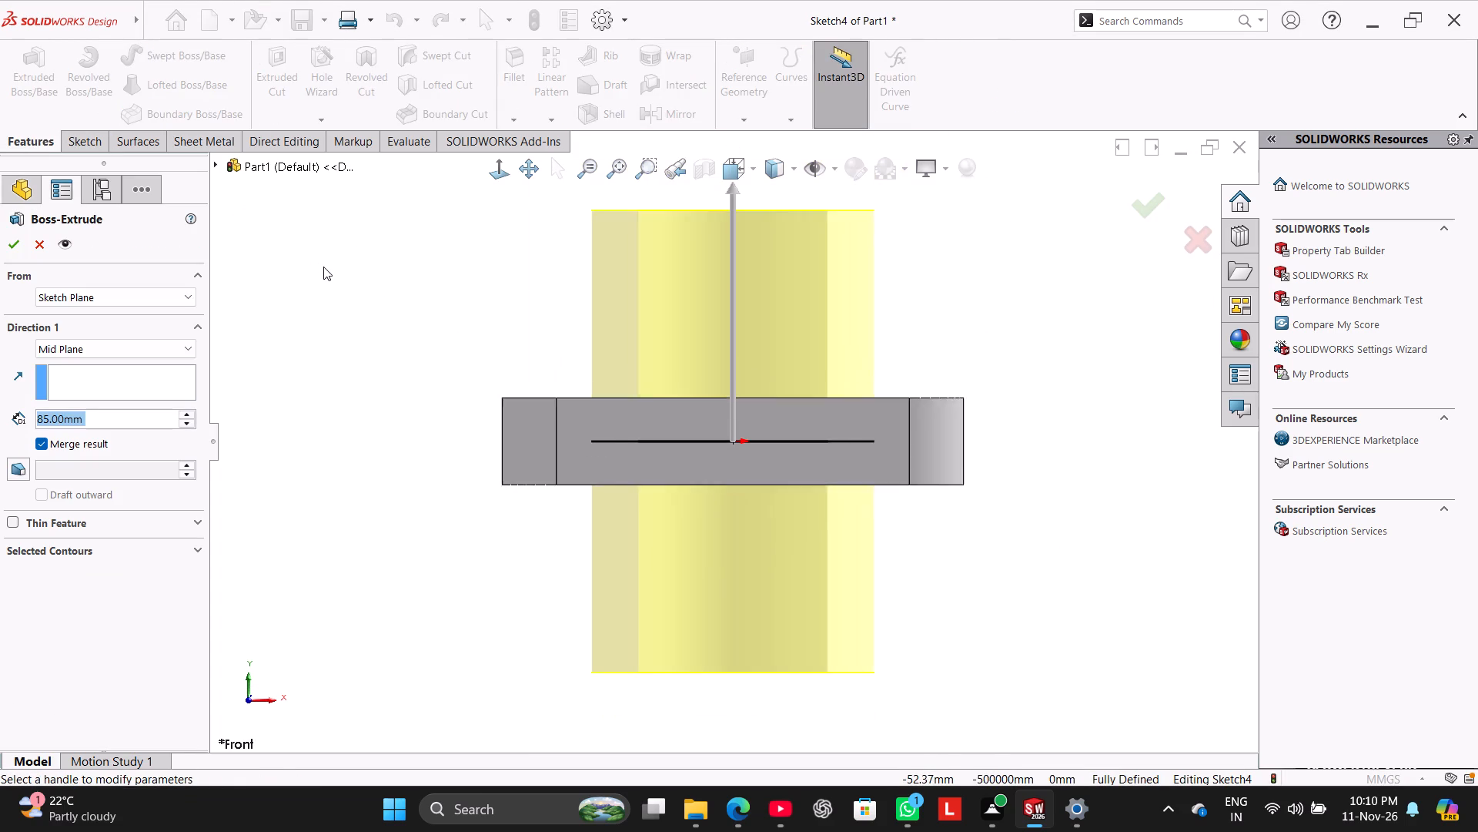
pyautogui.scroll(2, 323, 267)
pyautogui.moveTo(329, 280); pyautogui.dragTo(322, 325, button='middle')
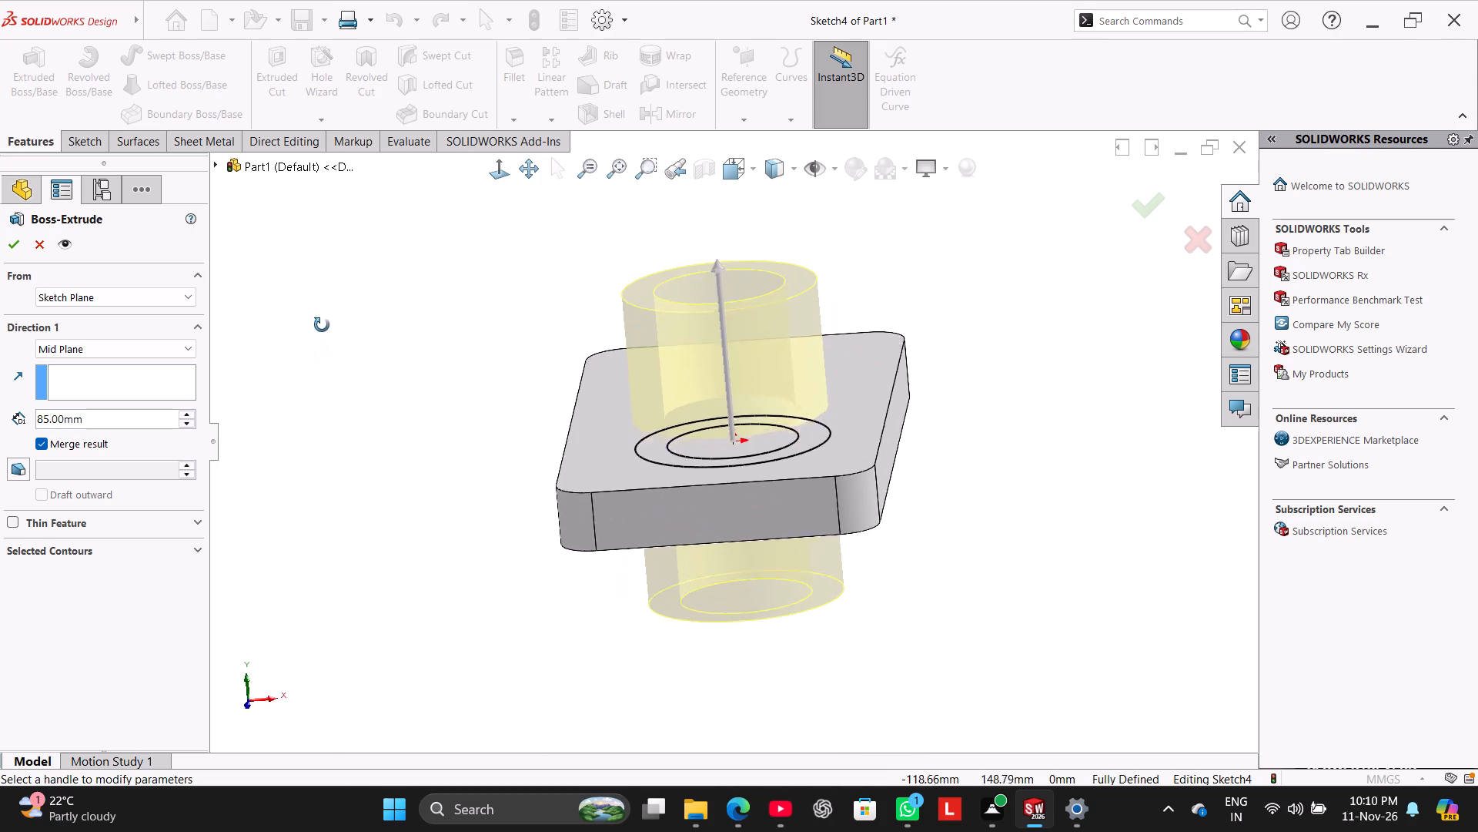
pyautogui.moveTo(322, 325); pyautogui.dragTo(338, 285, button='middle')
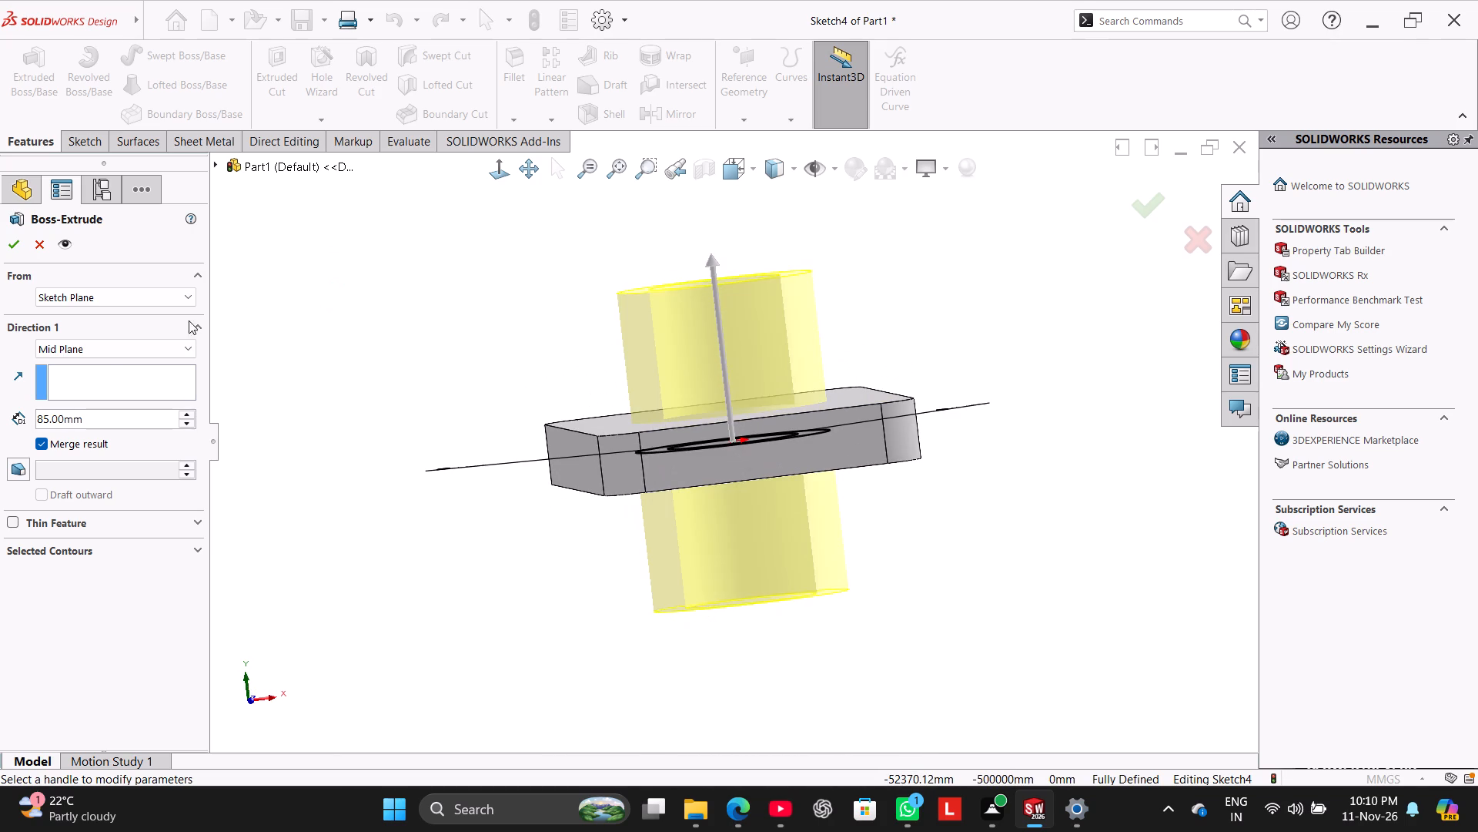
pyautogui.click(115, 354)
pyautogui.click(115, 362)
pyautogui.moveTo(470, 392); pyautogui.dragTo(474, 425, button='middle')
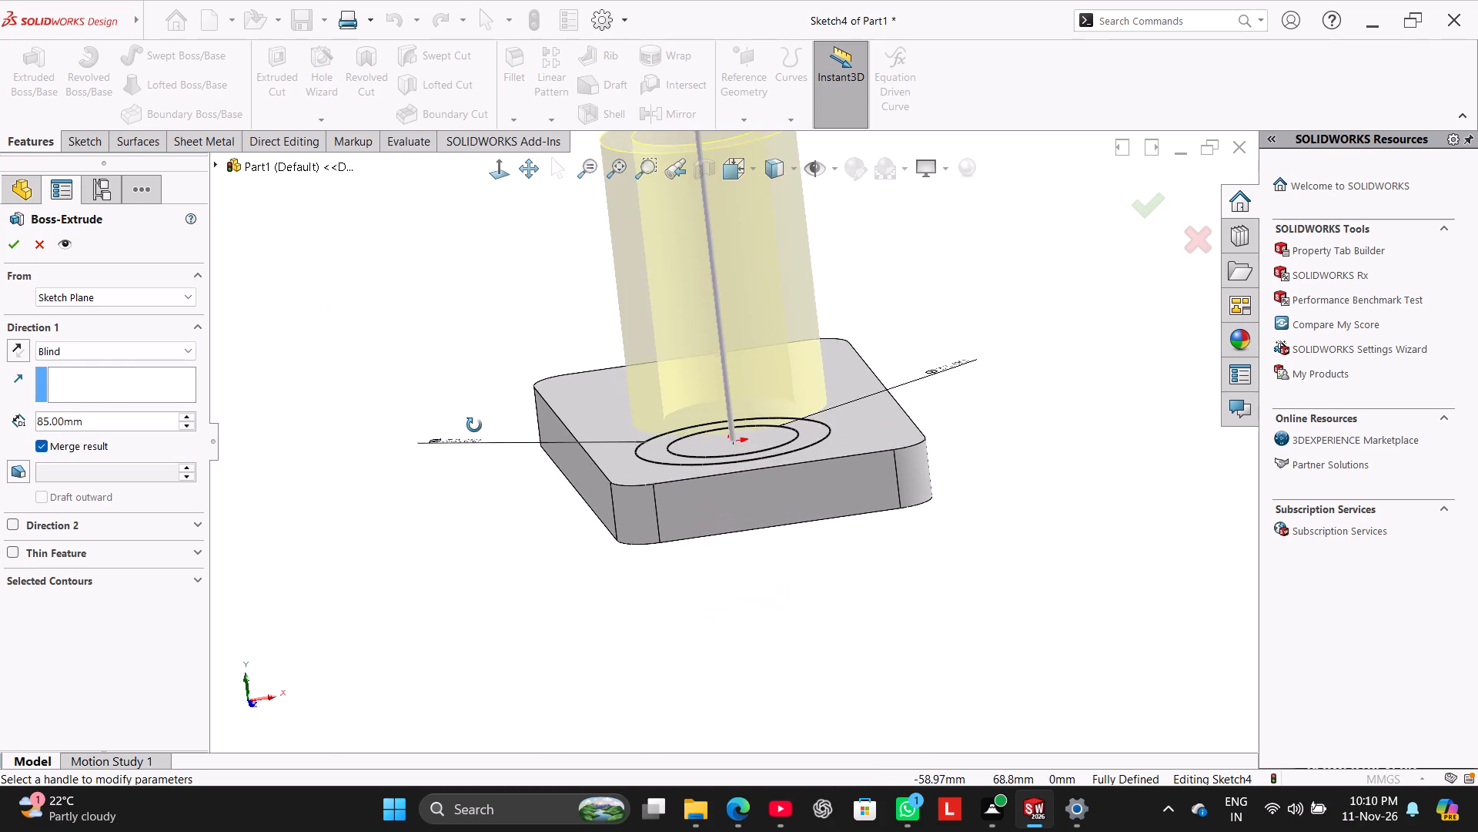
pyautogui.moveTo(474, 425); pyautogui.dragTo(390, 441, button='middle')
pyautogui.scroll(-1, 390, 441)
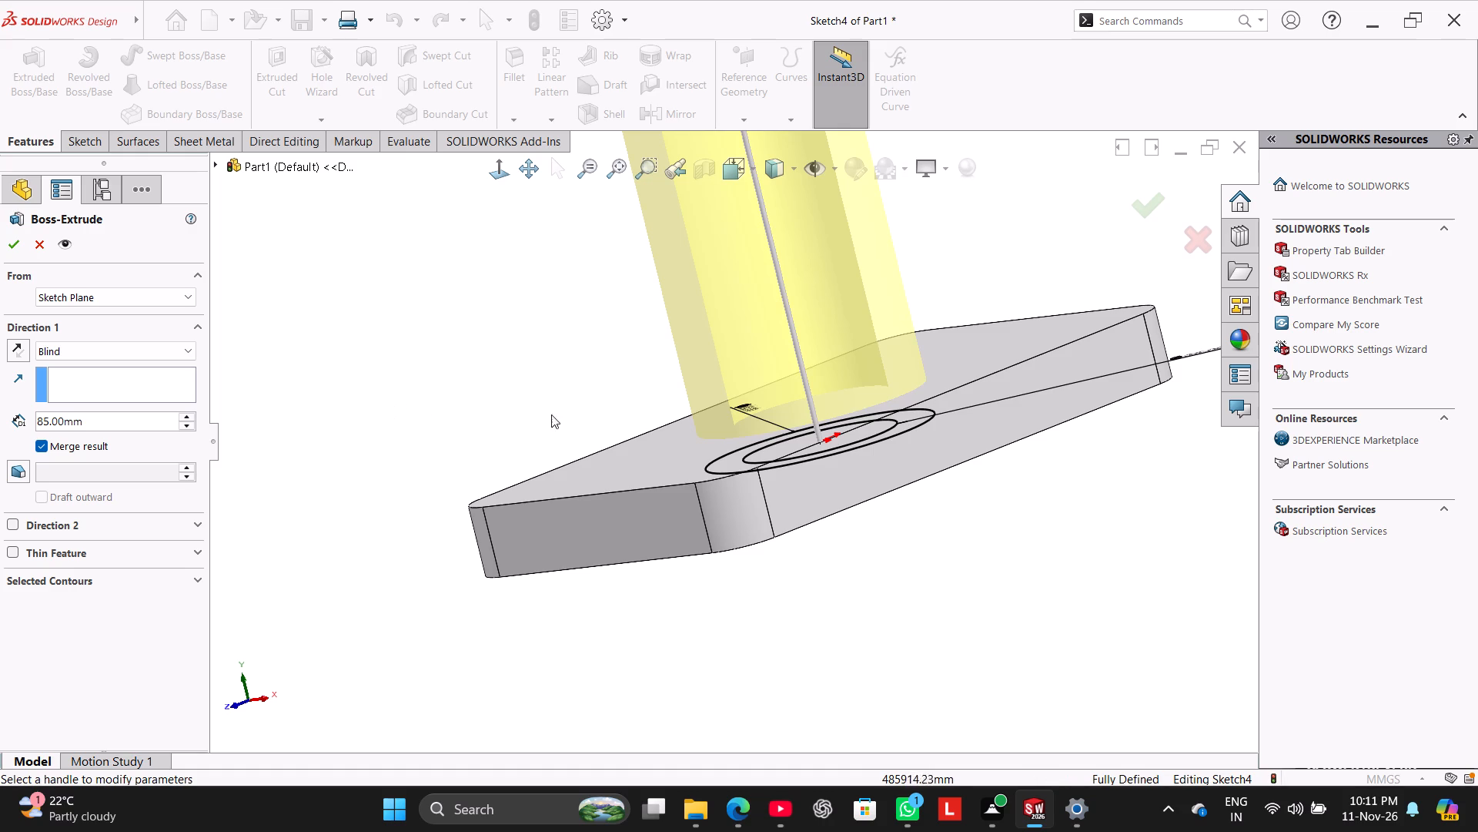
pyautogui.doubleClick(109, 414)
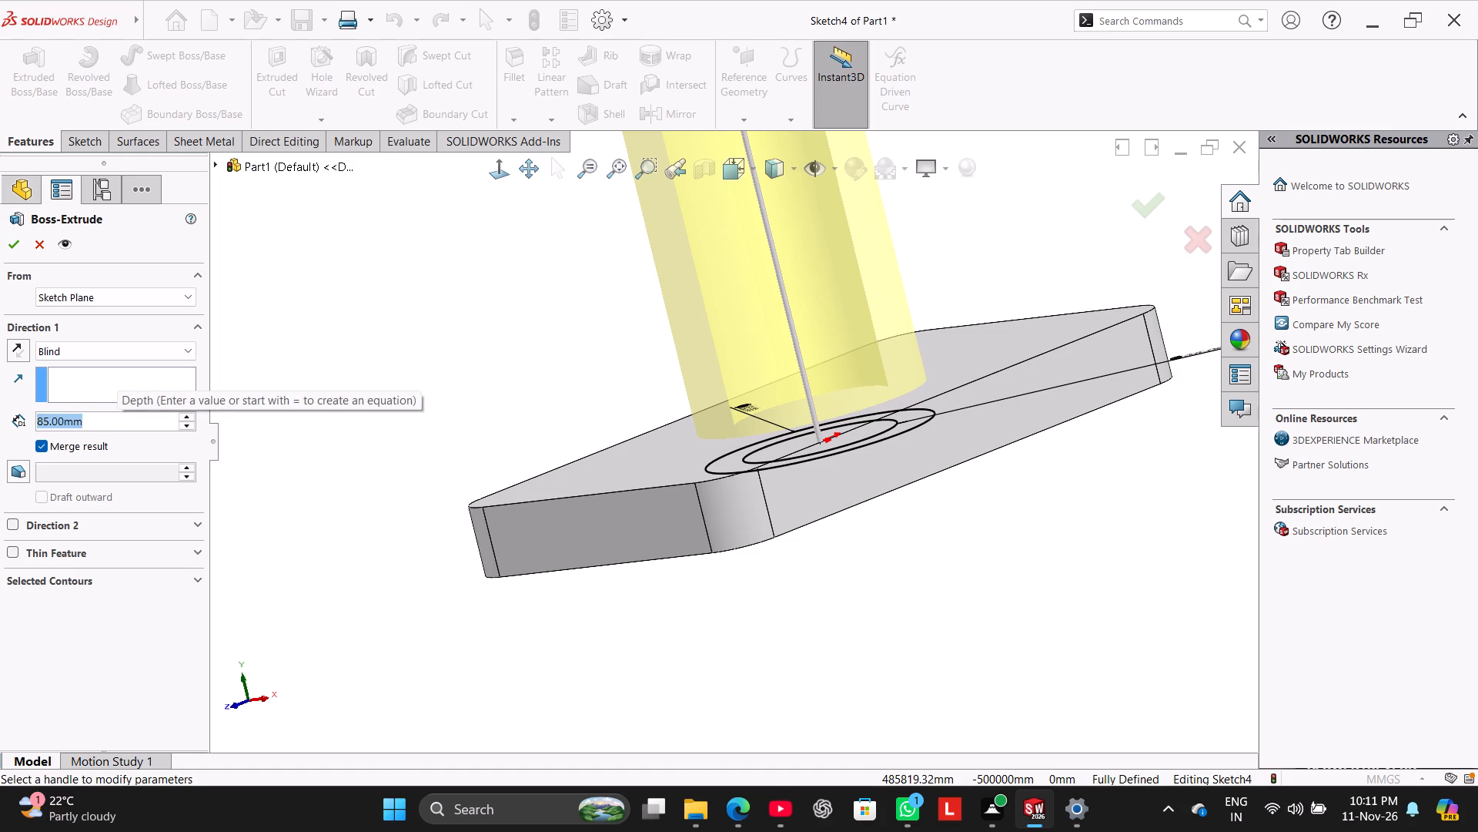
pyautogui.write('85')
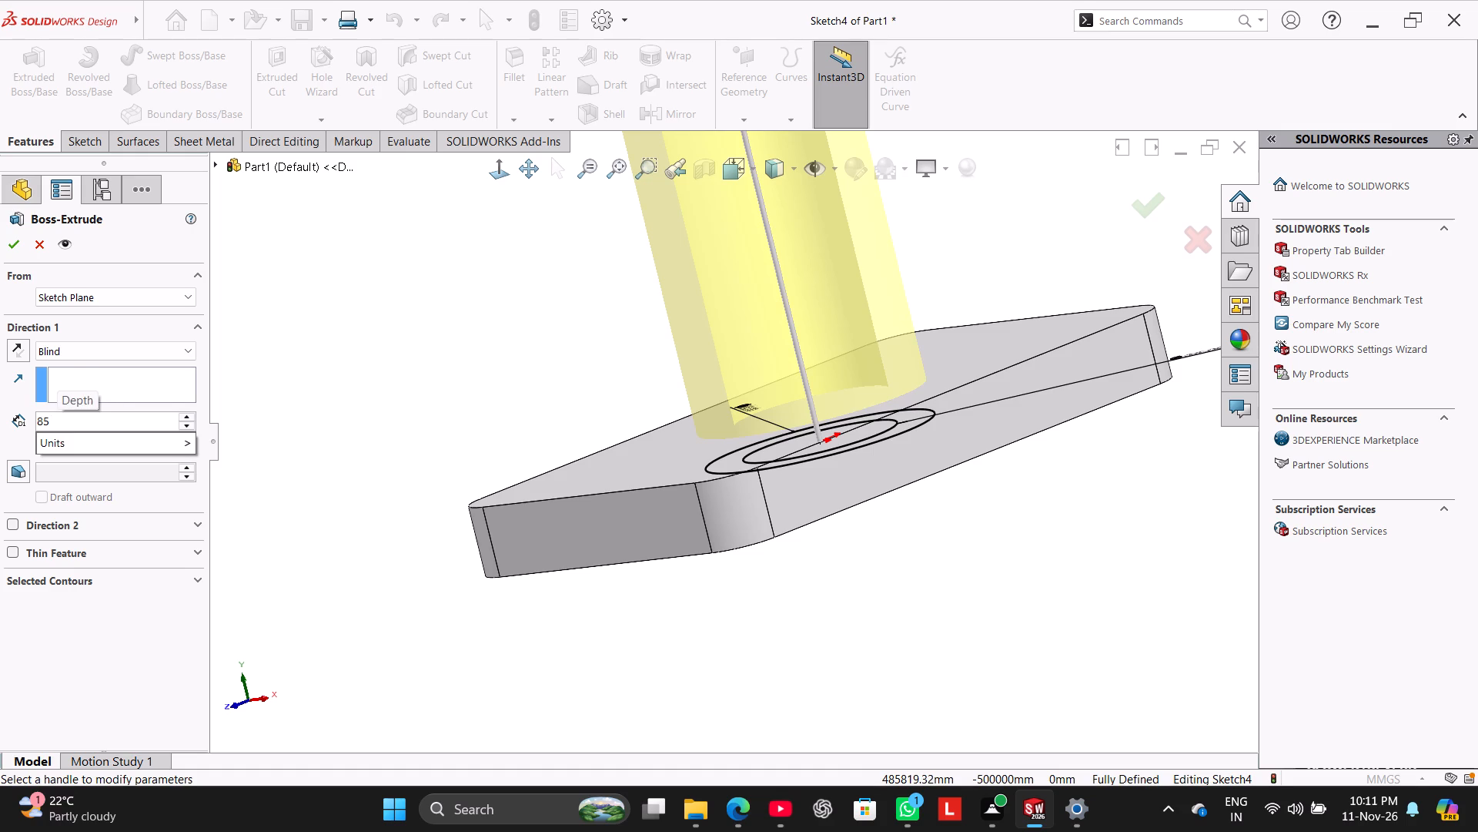
pyautogui.press('-')
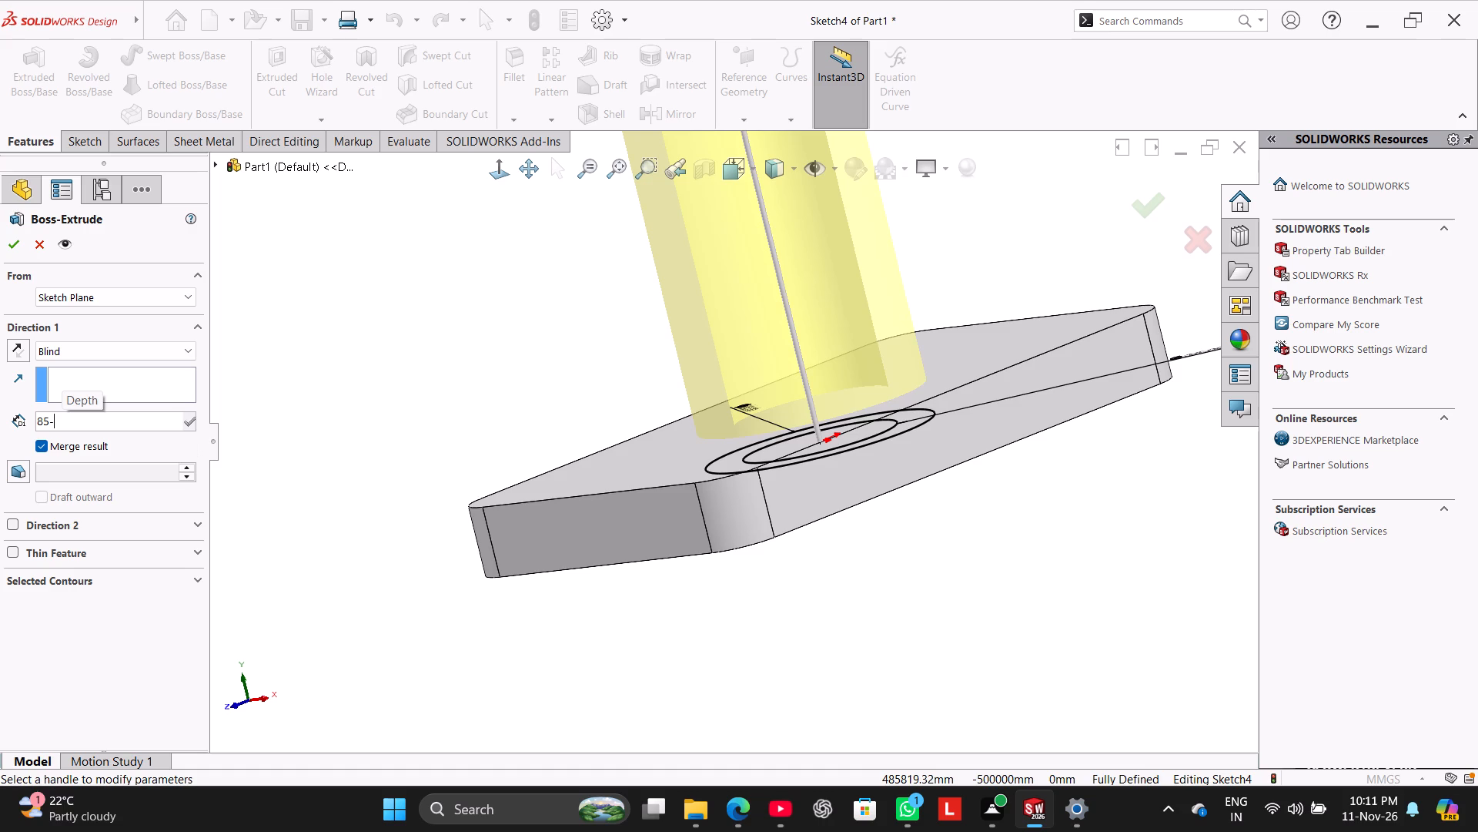
pyautogui.press('9')
pyautogui.write('-1')
pyautogui.press('6')
pyautogui.press('Return')
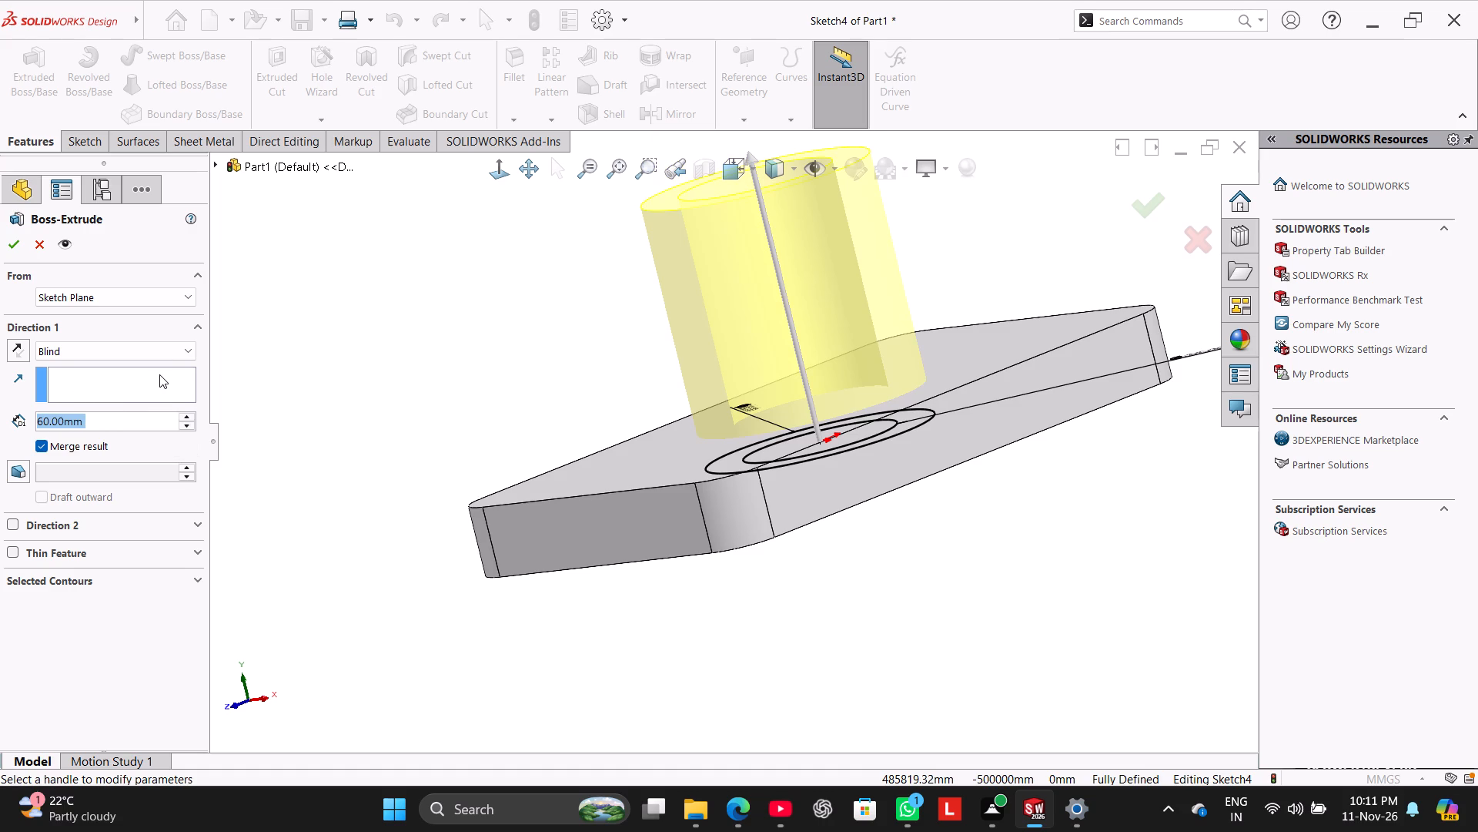
pyautogui.click(12, 241)
pyautogui.click(337, 310)
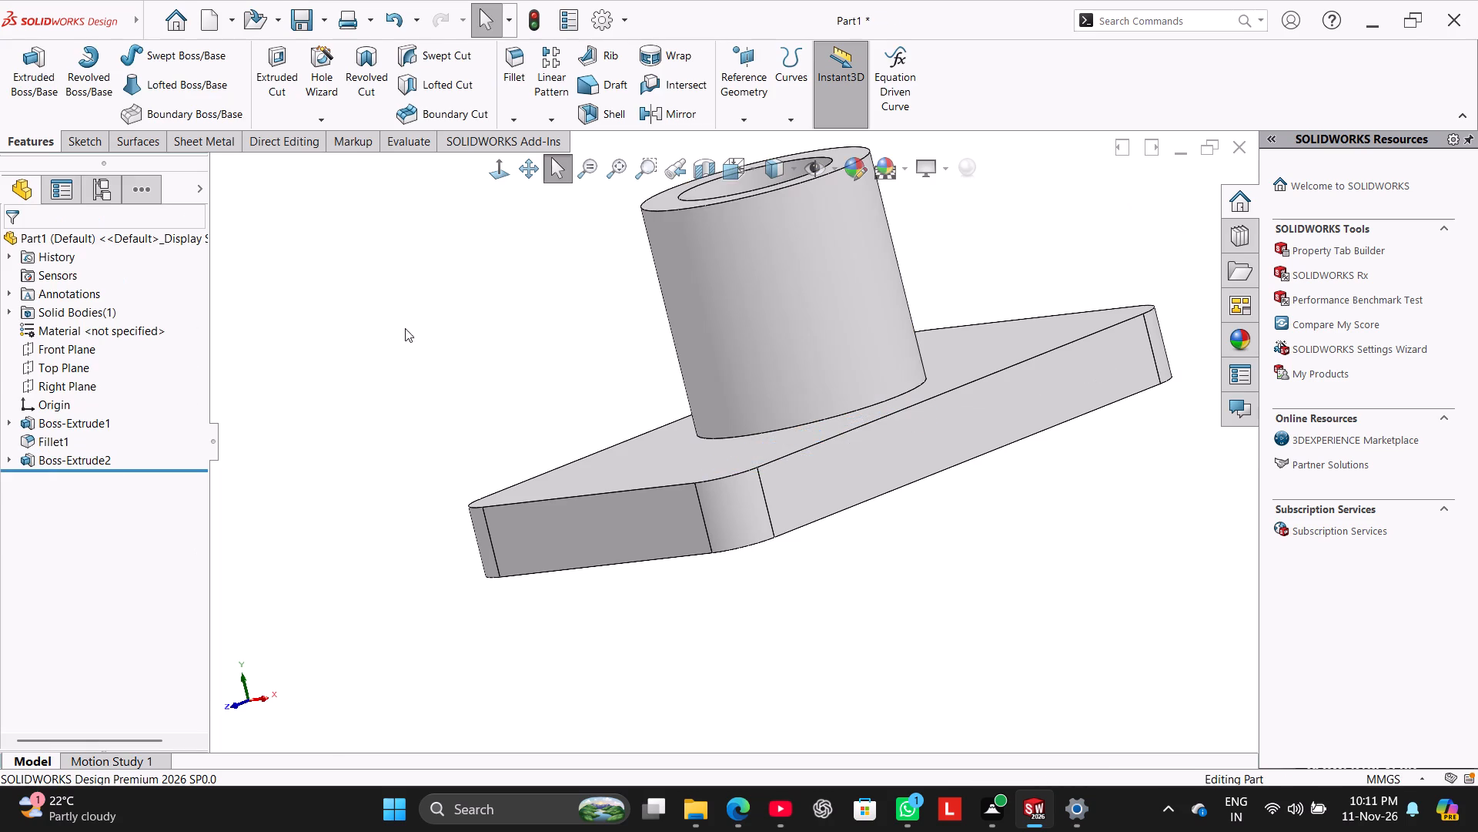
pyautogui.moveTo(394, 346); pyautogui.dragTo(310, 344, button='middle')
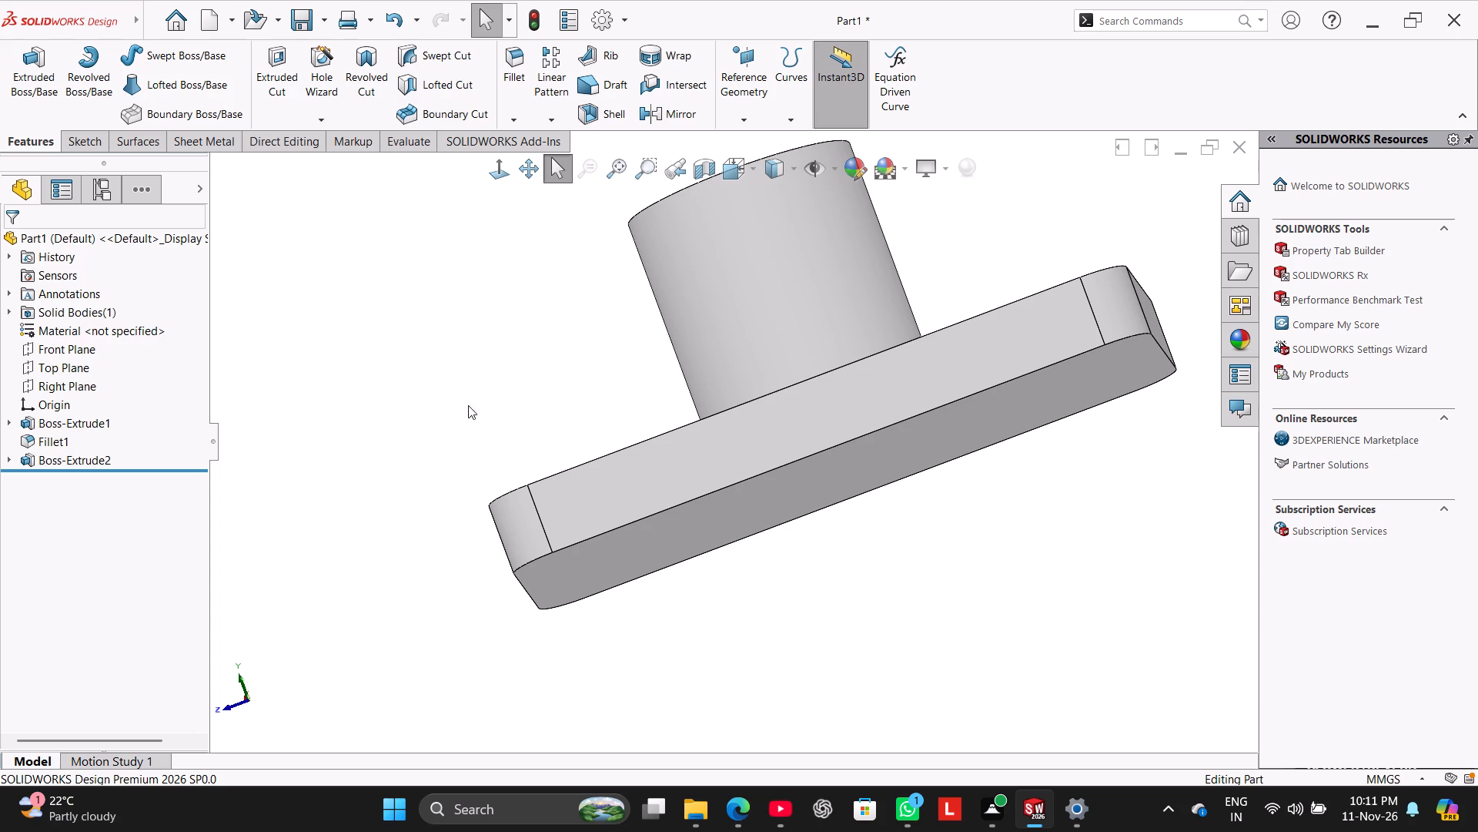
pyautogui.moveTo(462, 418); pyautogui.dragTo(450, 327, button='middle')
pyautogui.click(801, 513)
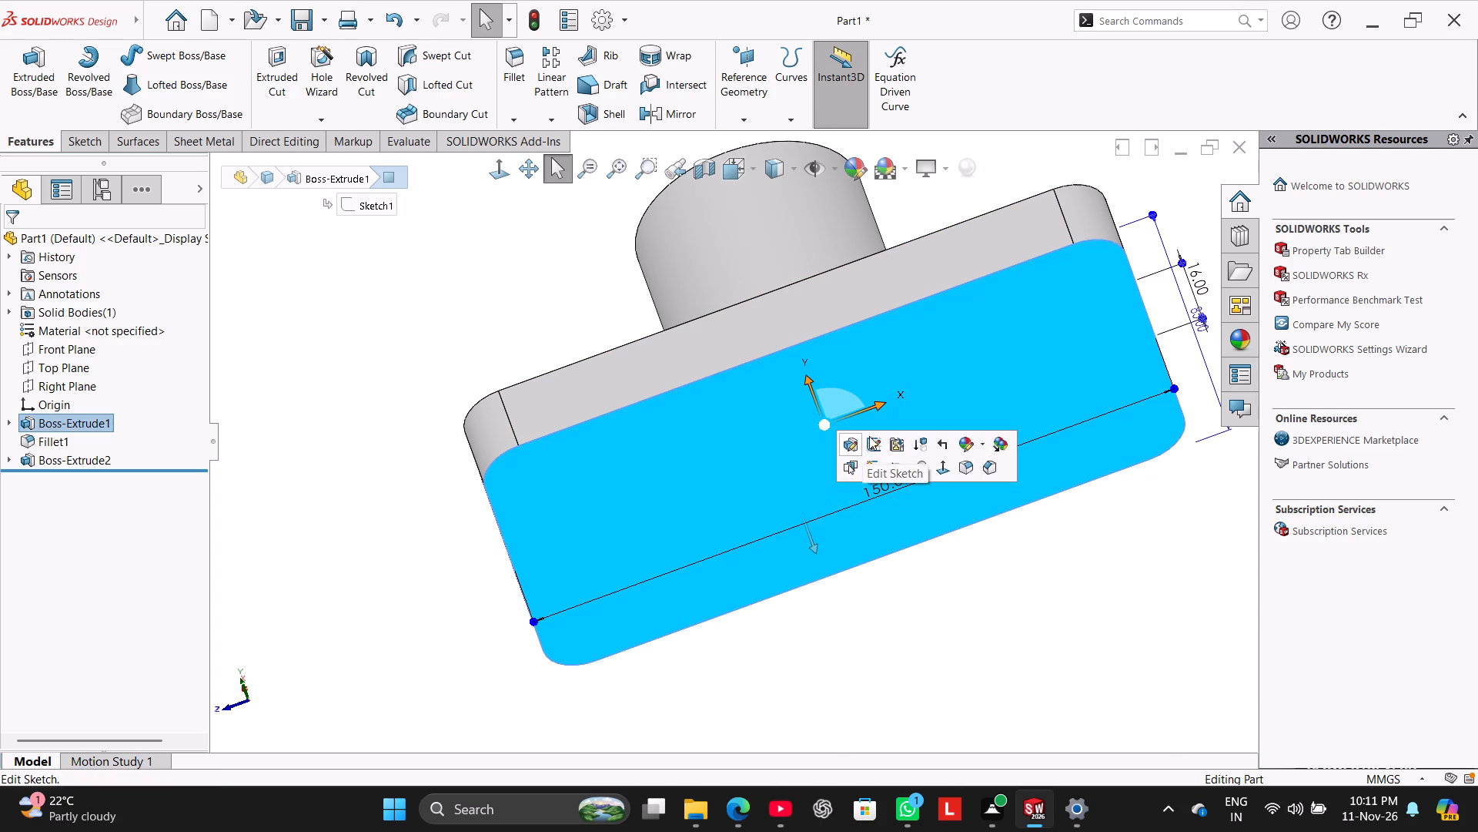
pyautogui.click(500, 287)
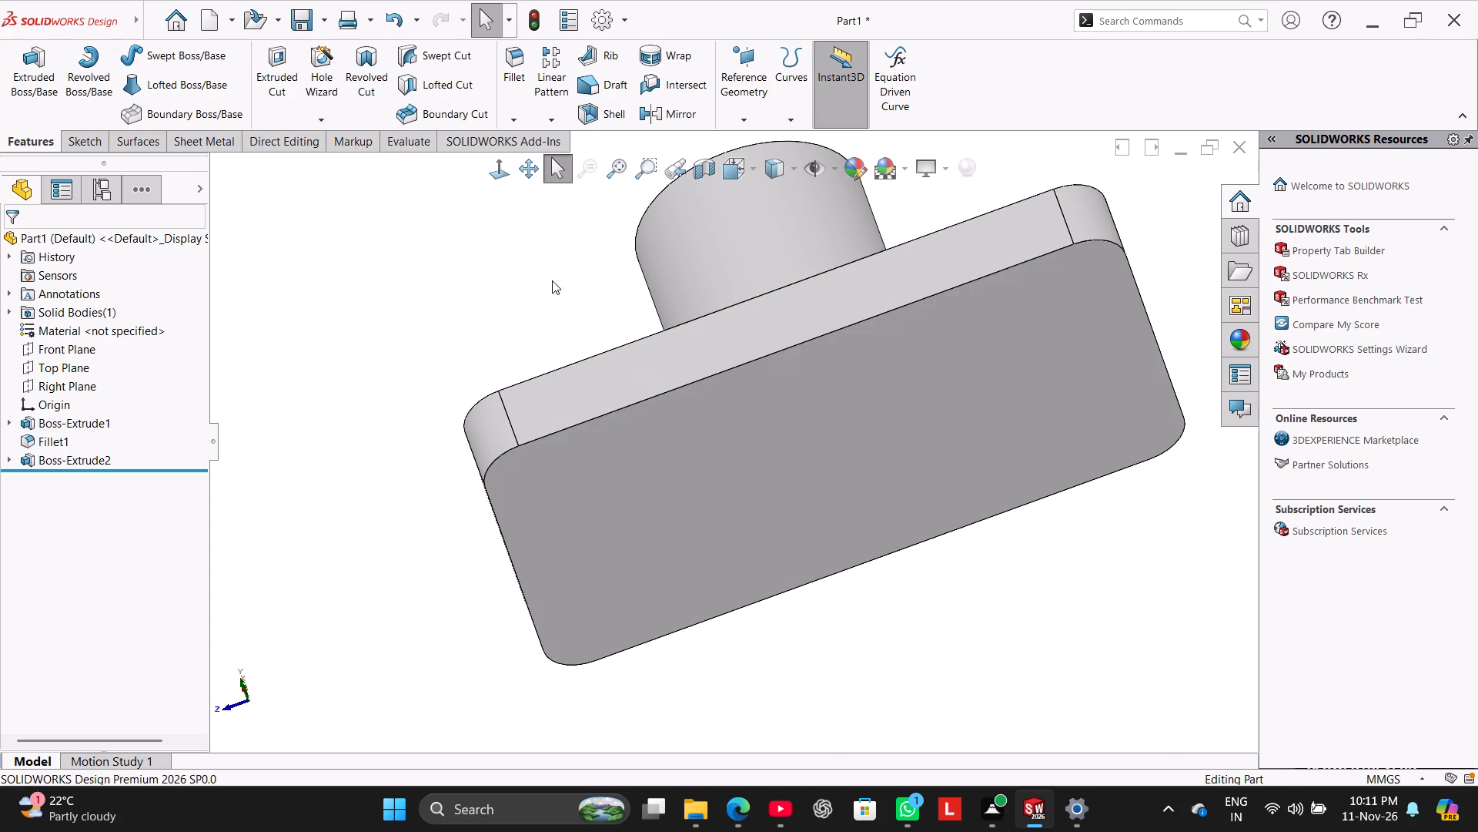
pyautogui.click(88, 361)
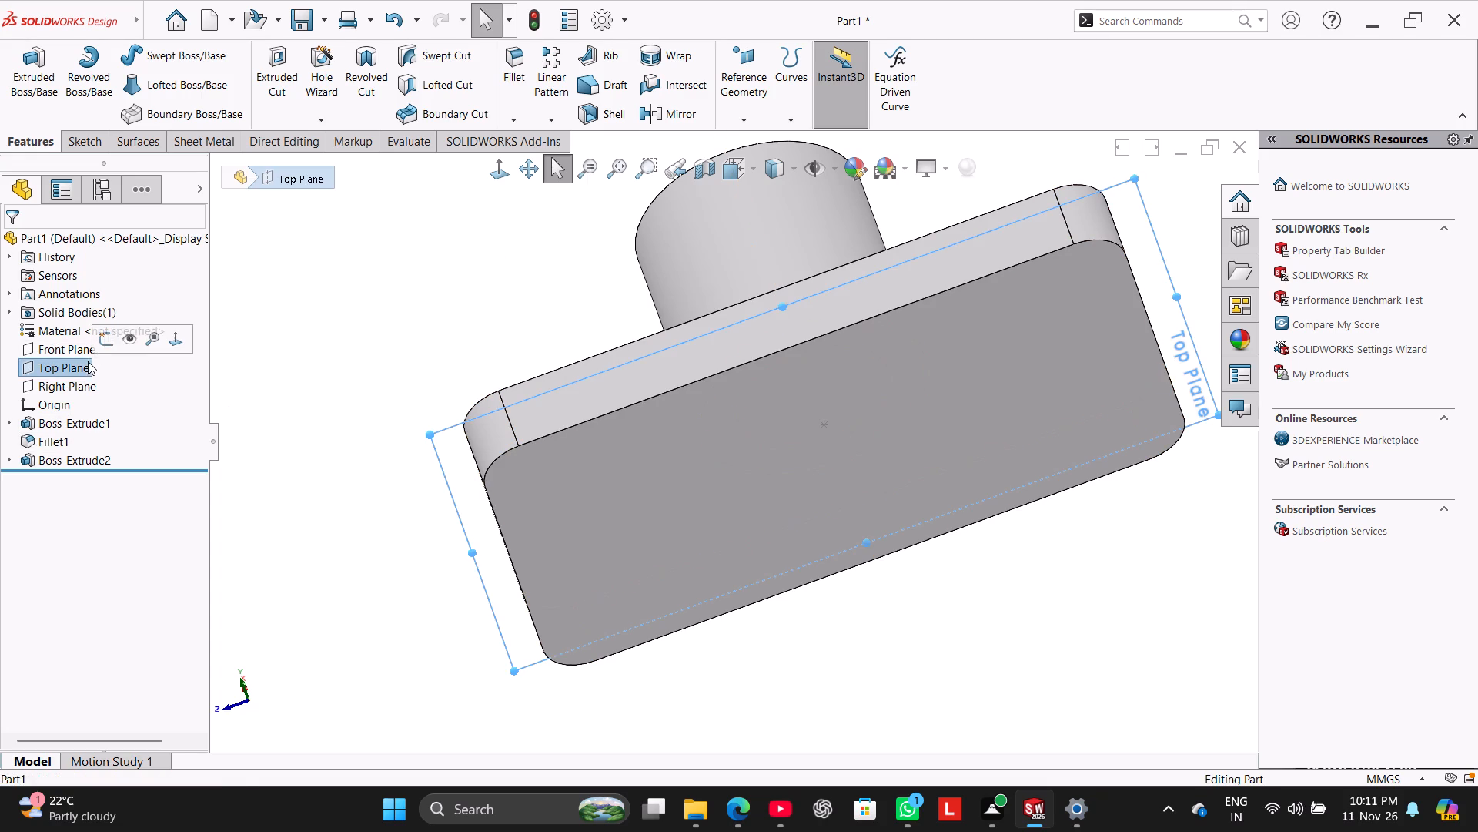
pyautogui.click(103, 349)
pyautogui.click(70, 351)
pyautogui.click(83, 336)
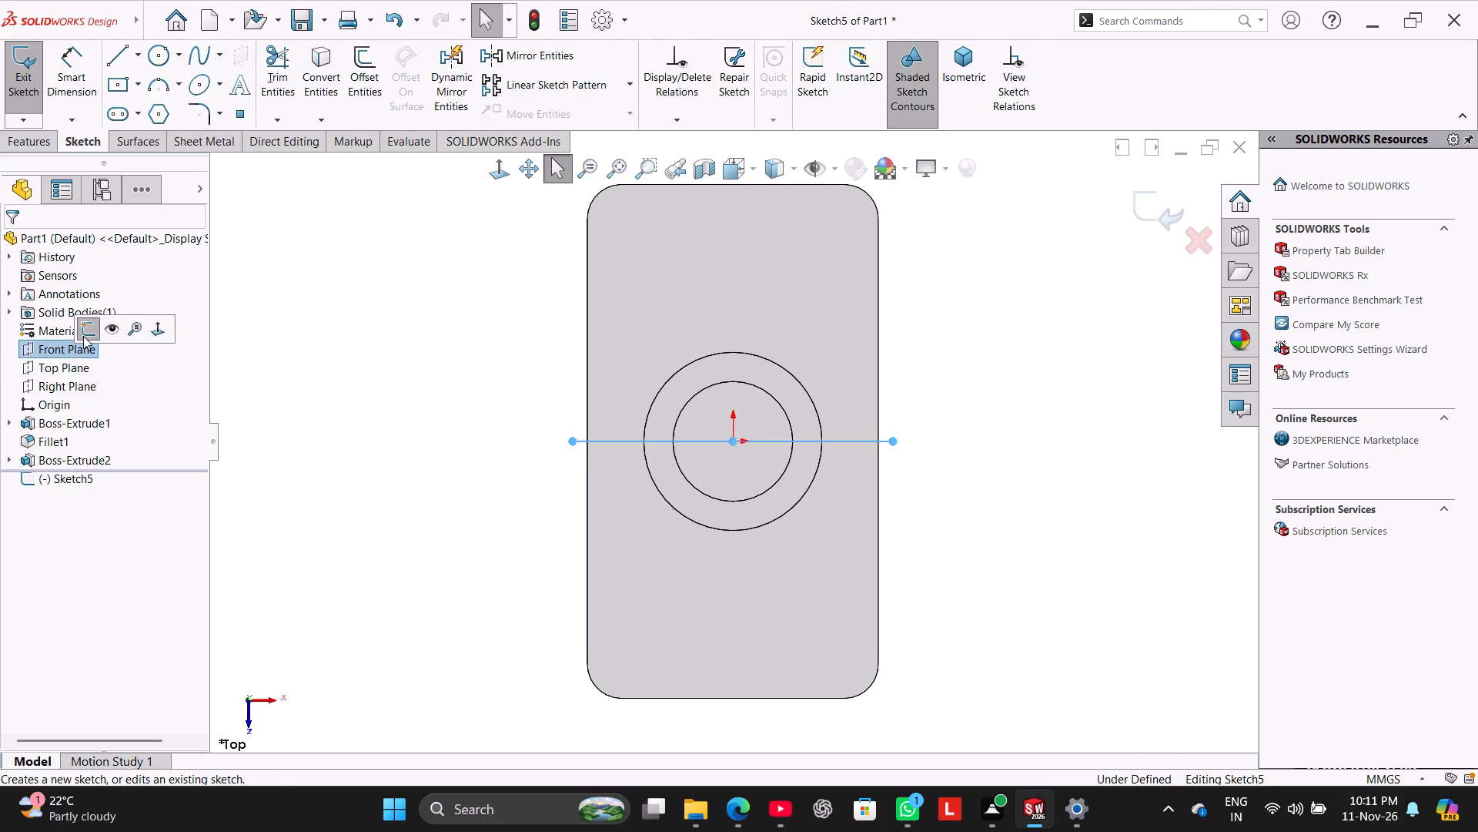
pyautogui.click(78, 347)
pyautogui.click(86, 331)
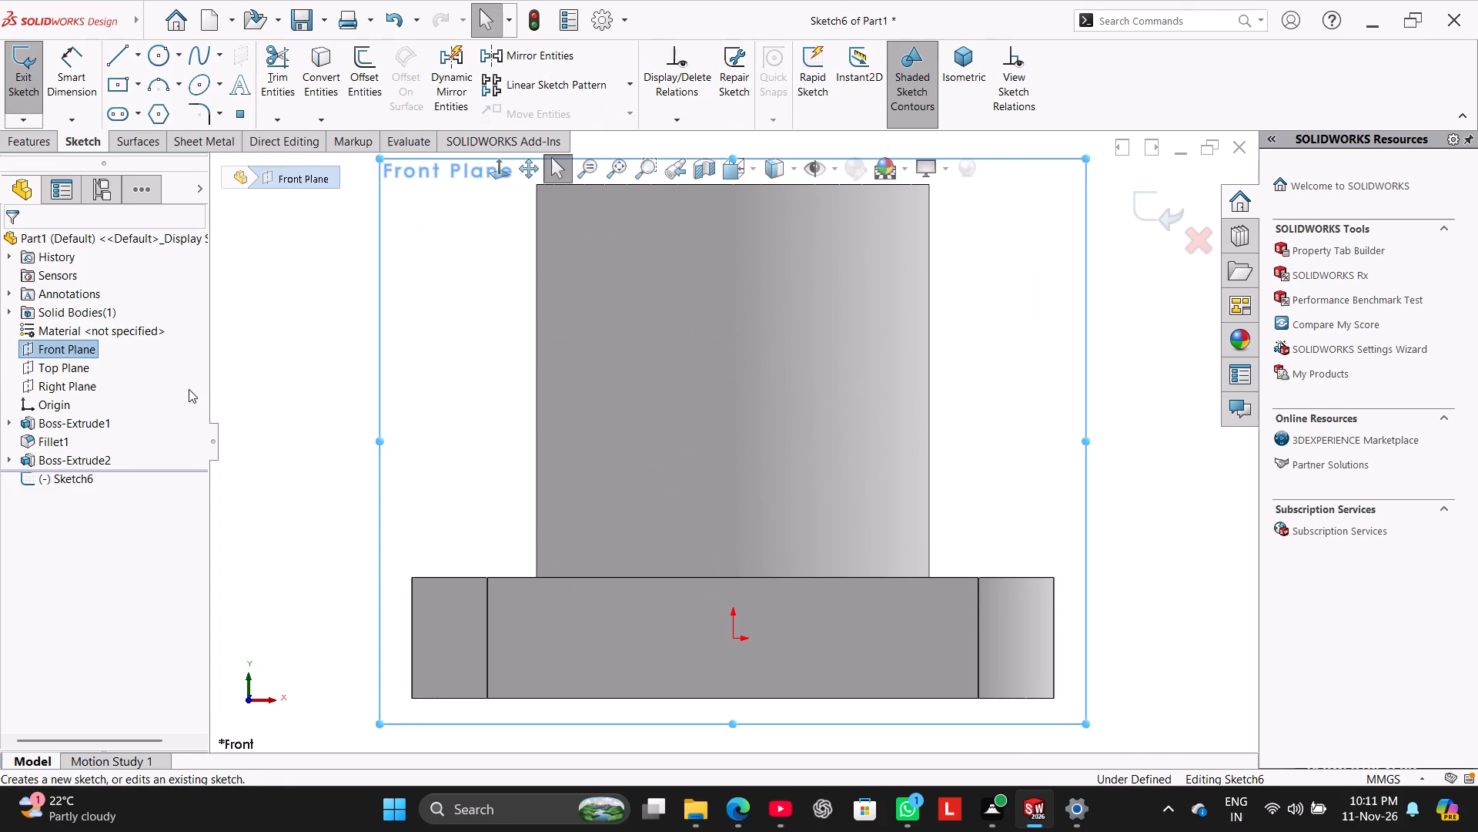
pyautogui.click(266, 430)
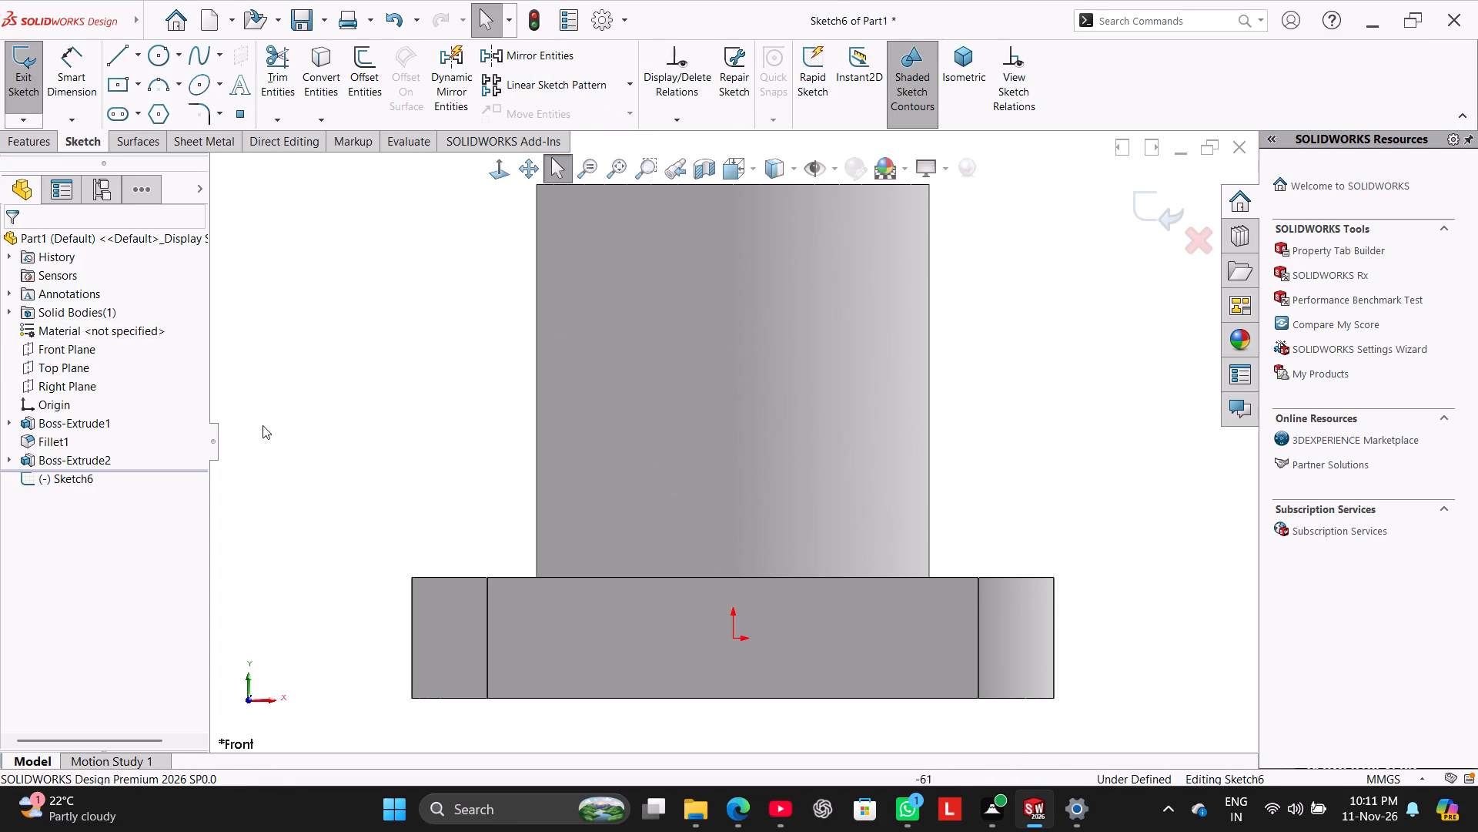
# Start a new sketch on the Right Plane.
pyautogui.click(92, 391)
pyautogui.click(107, 374)
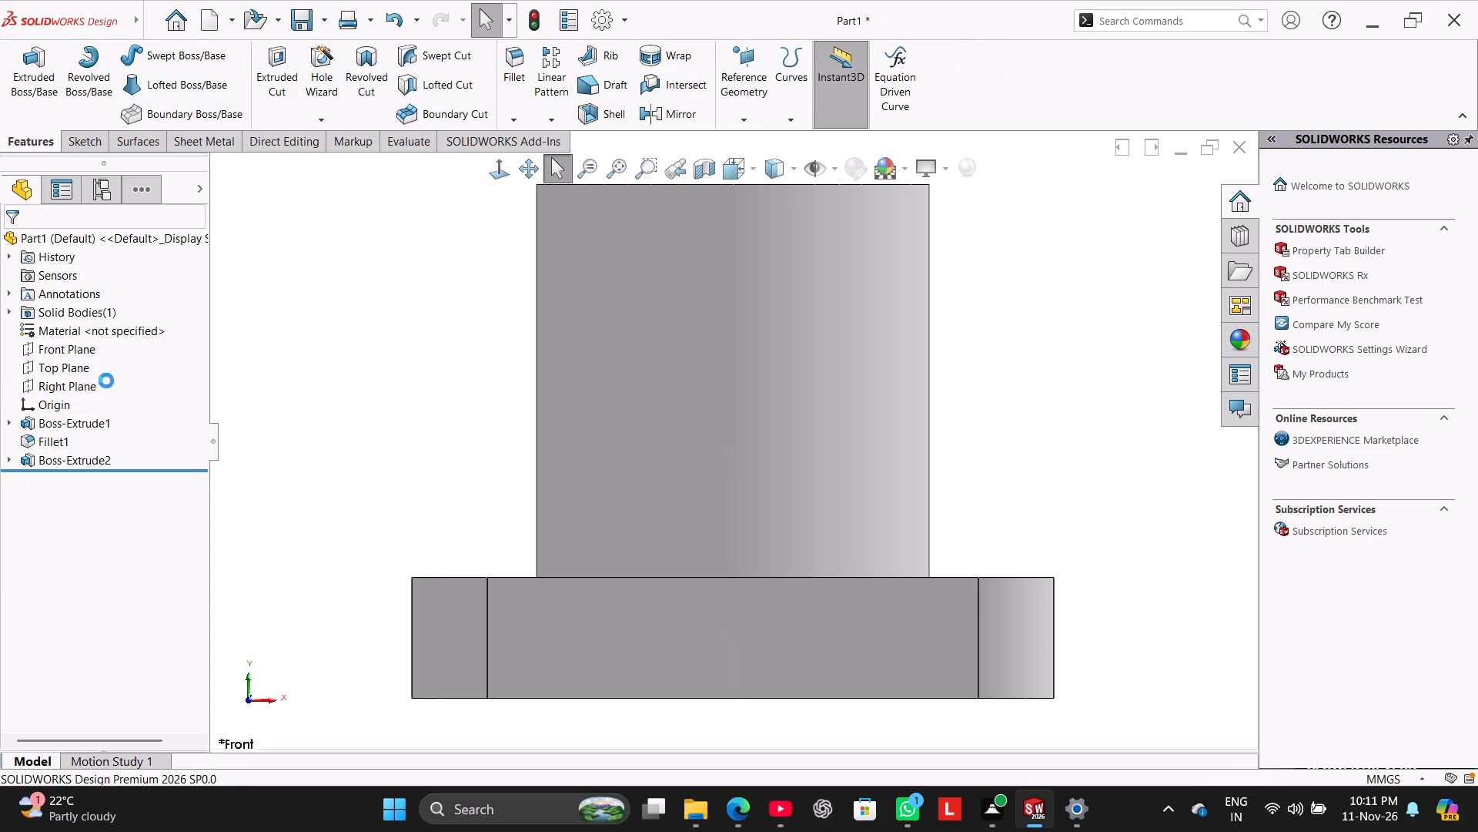
pyautogui.click(102, 383)
pyautogui.click(93, 385)
pyautogui.click(112, 362)
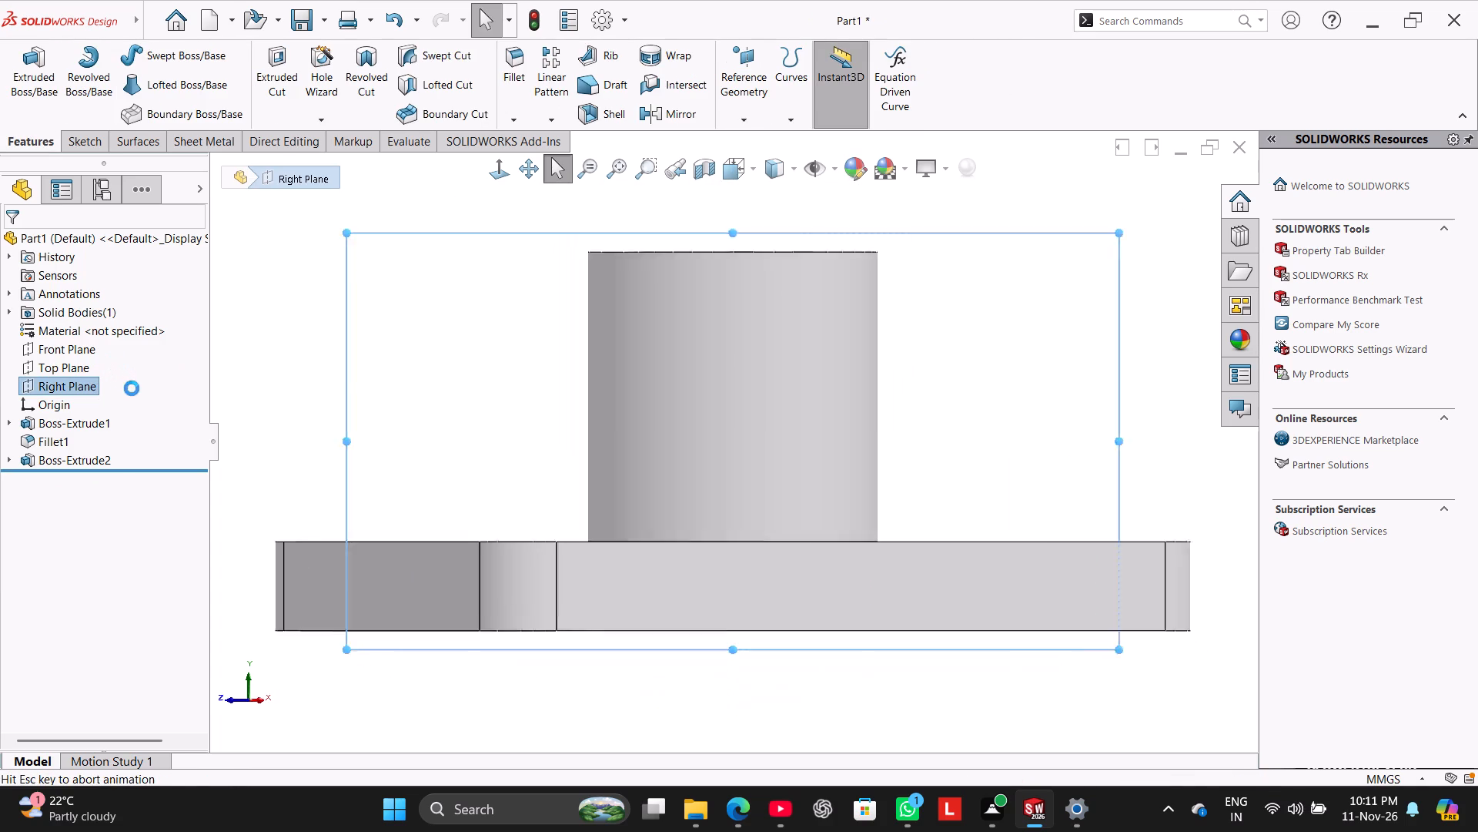
pyautogui.click(289, 394)
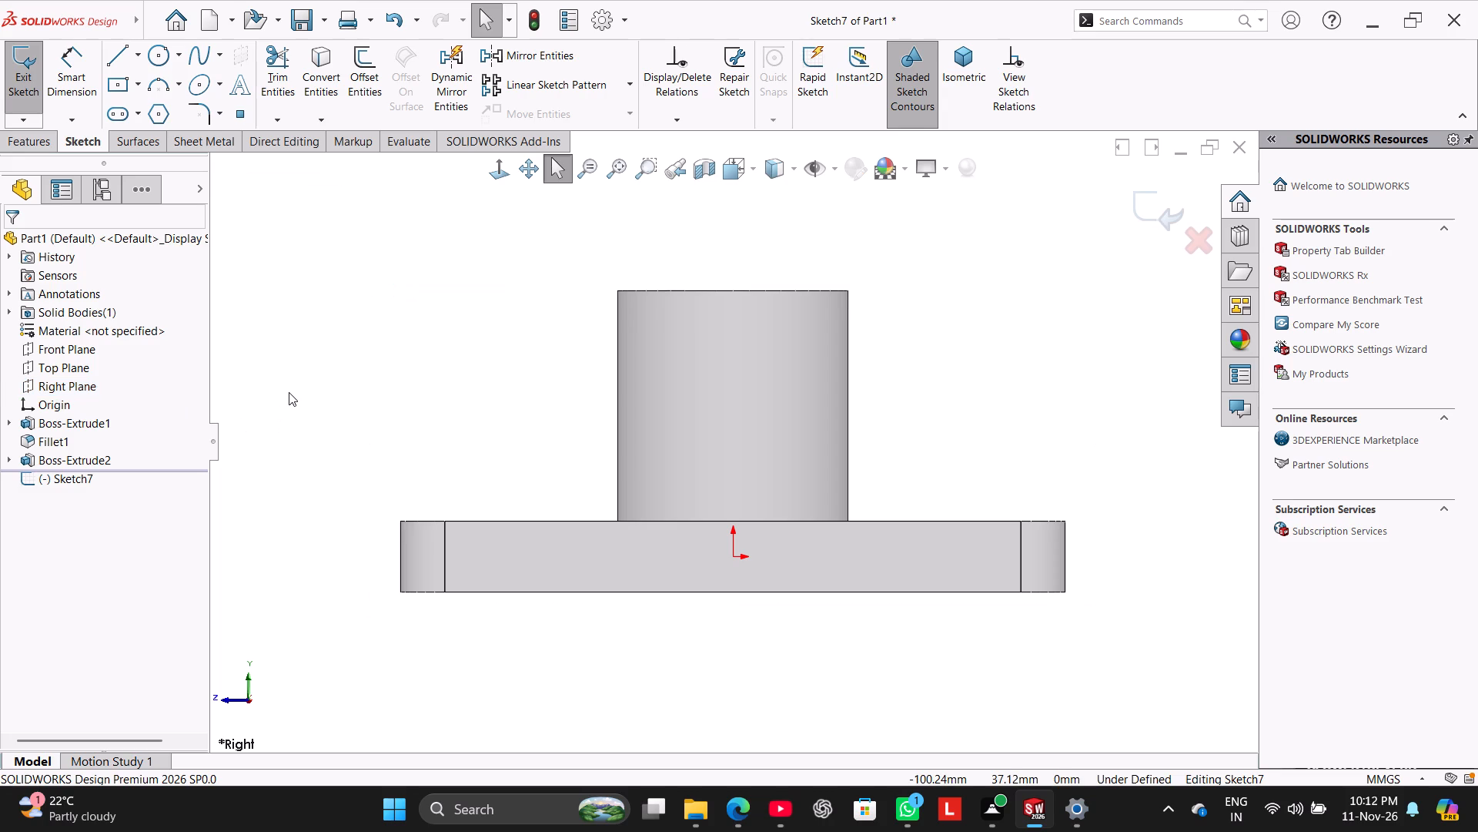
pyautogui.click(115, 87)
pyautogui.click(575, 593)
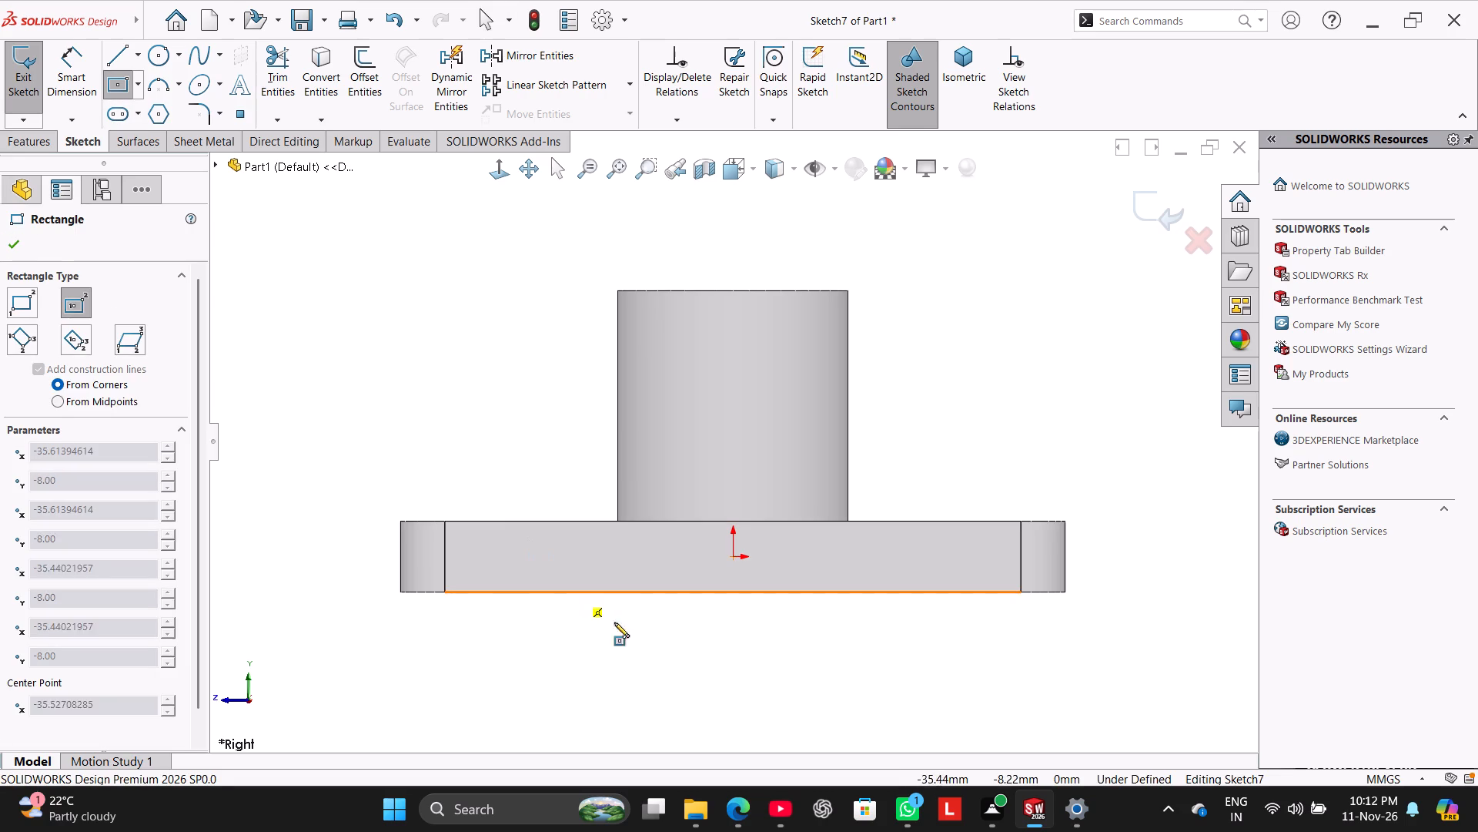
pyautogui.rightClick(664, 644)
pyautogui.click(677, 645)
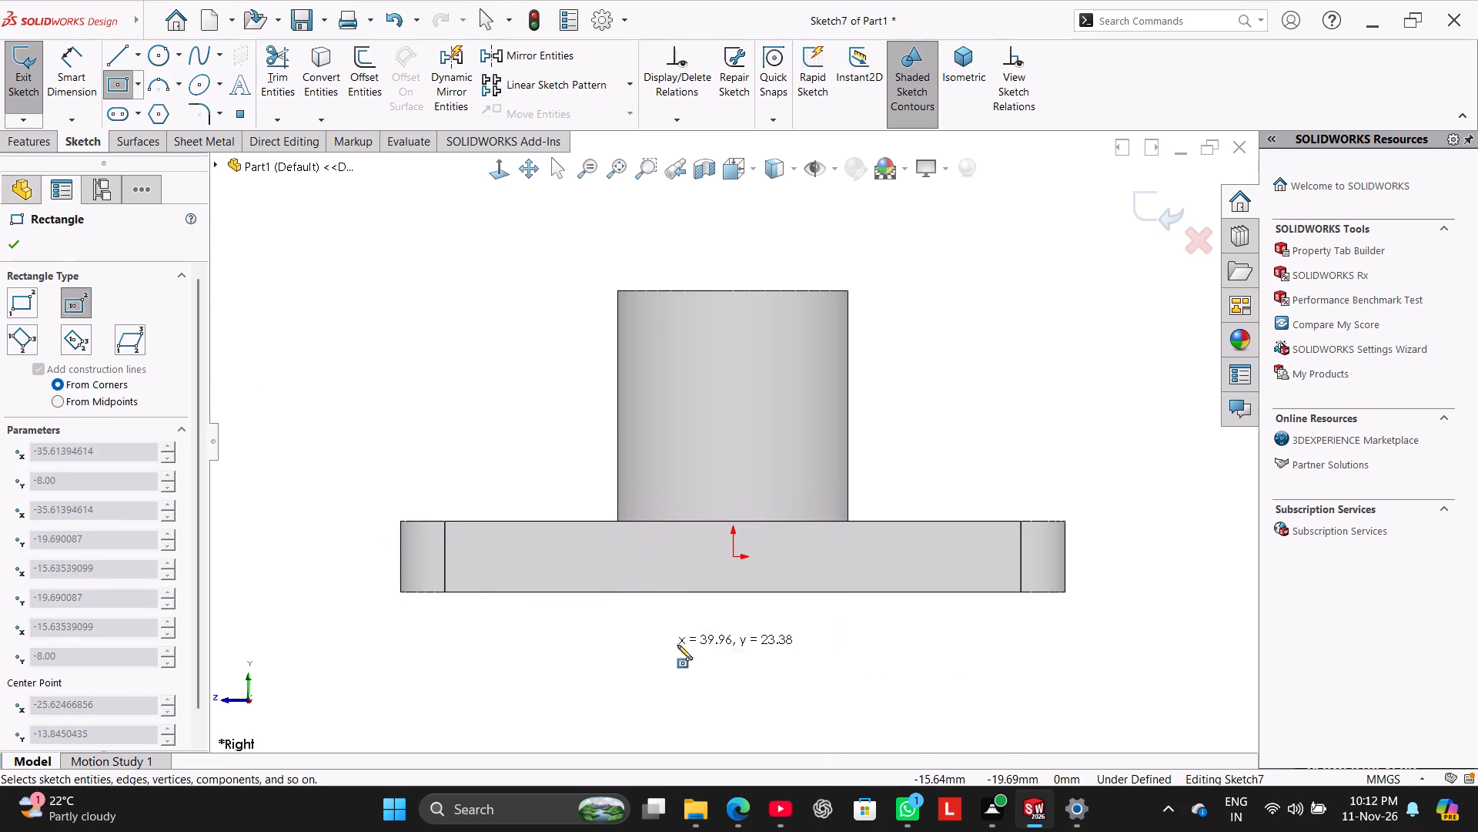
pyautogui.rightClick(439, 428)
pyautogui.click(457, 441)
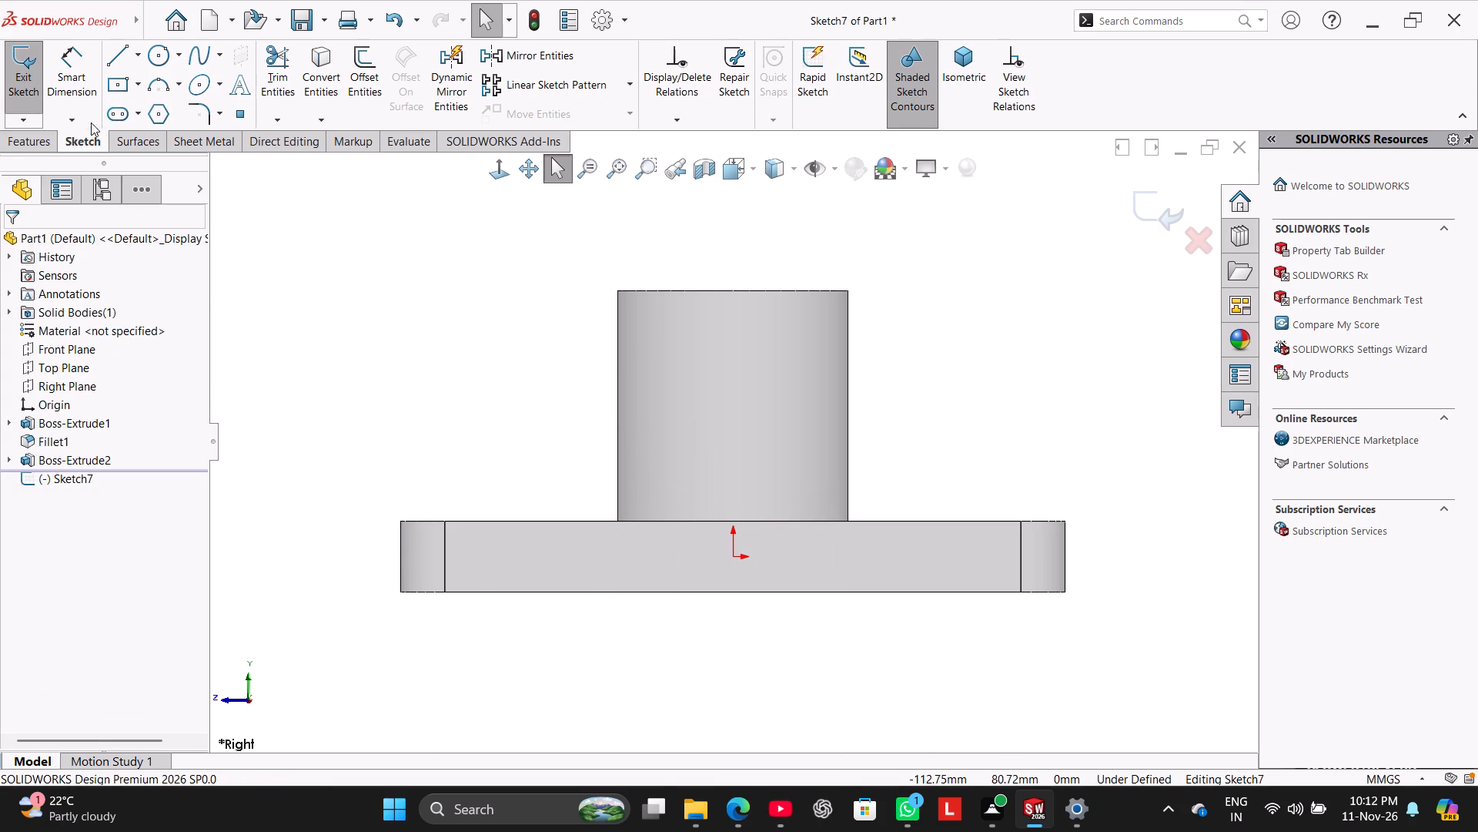
# Draw a corner rectangle about 72 mm wide and 17 mm high below the base plate, starting on its bottom edge.
pyautogui.click(139, 79)
pyautogui.click(161, 129)
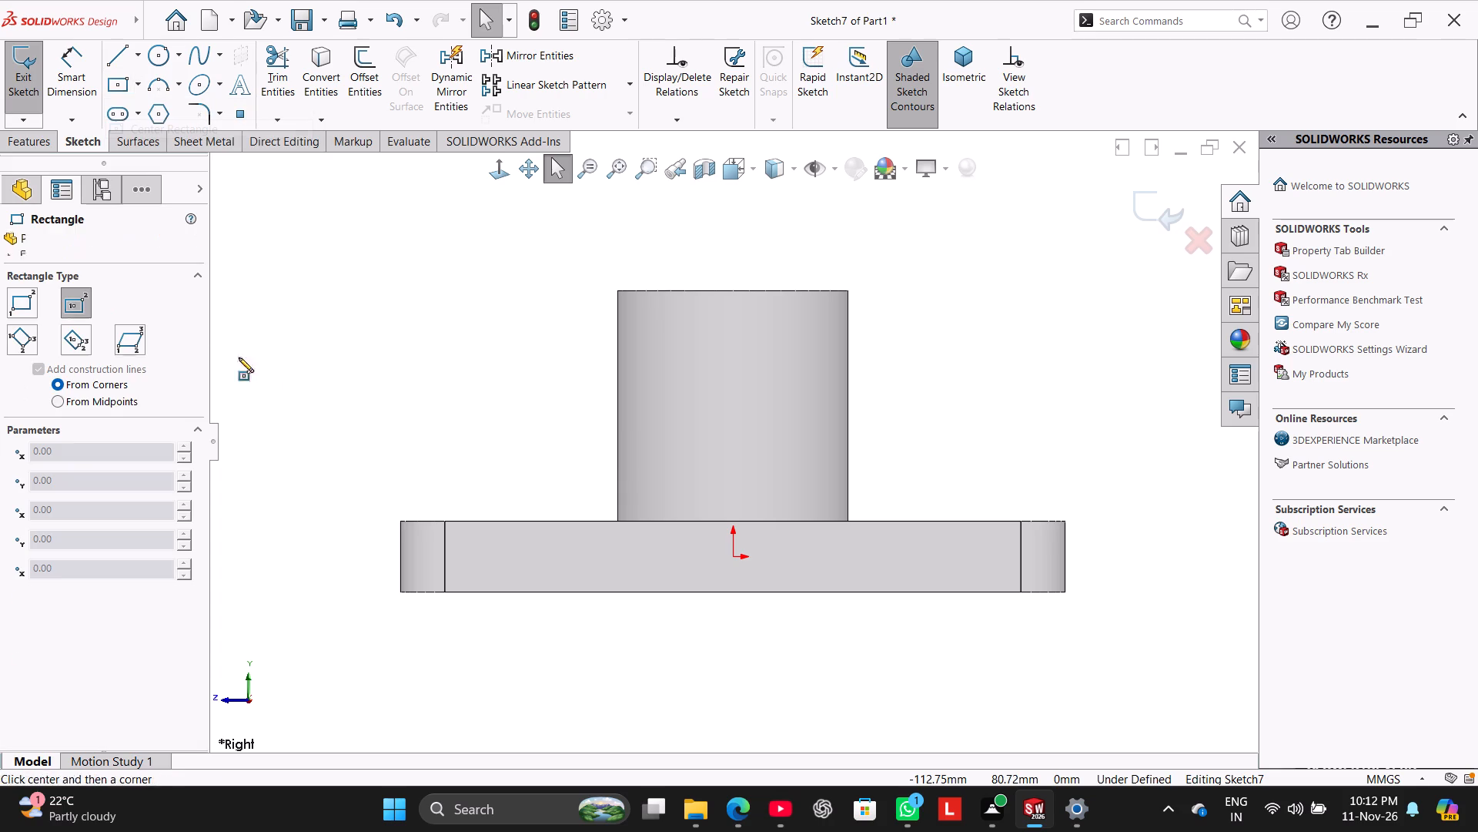
pyautogui.click(134, 82)
pyautogui.click(134, 109)
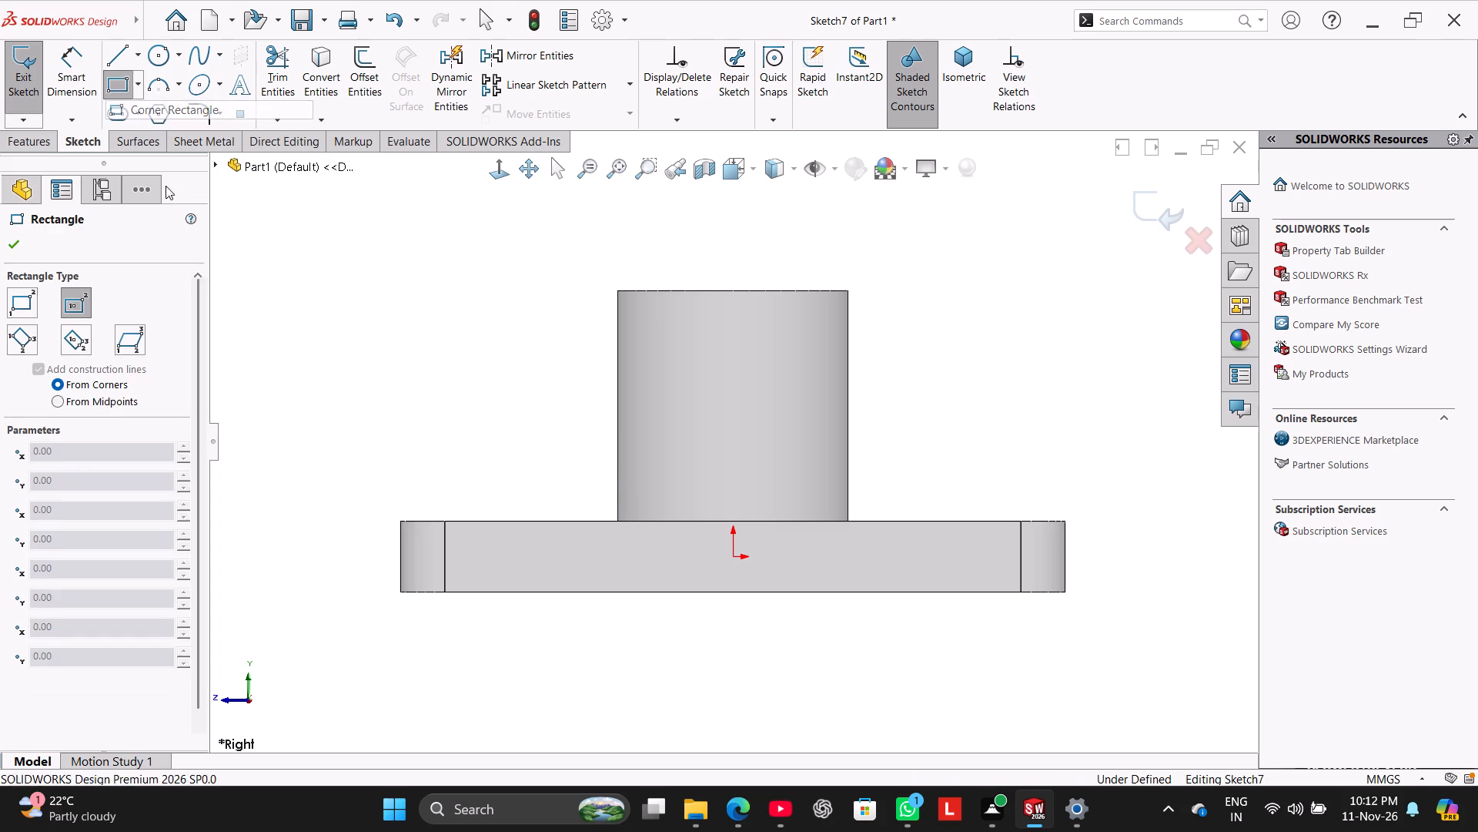
pyautogui.click(535, 593)
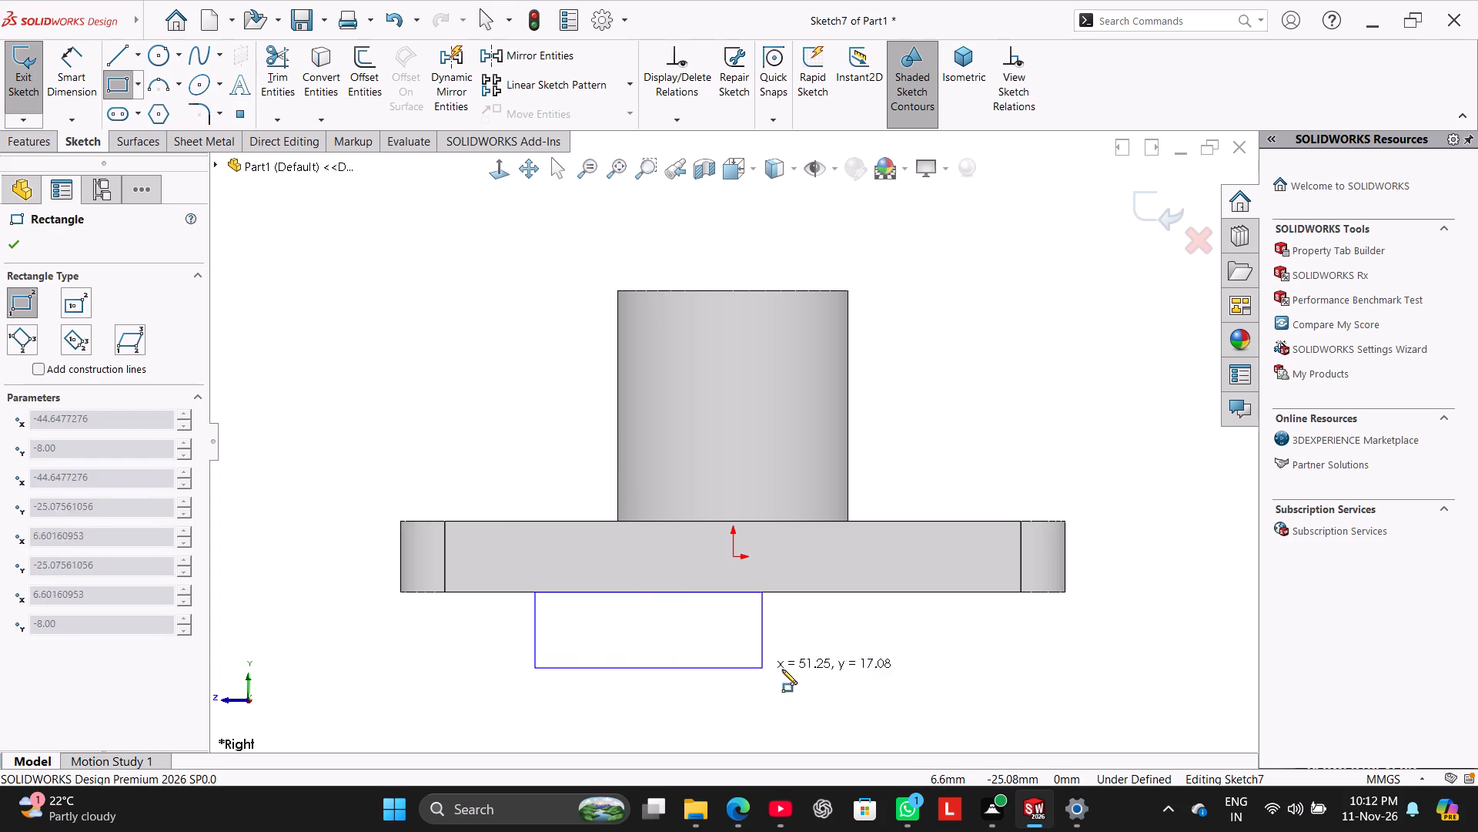
pyautogui.click(852, 667)
pyautogui.rightClick(467, 418)
pyautogui.click(487, 429)
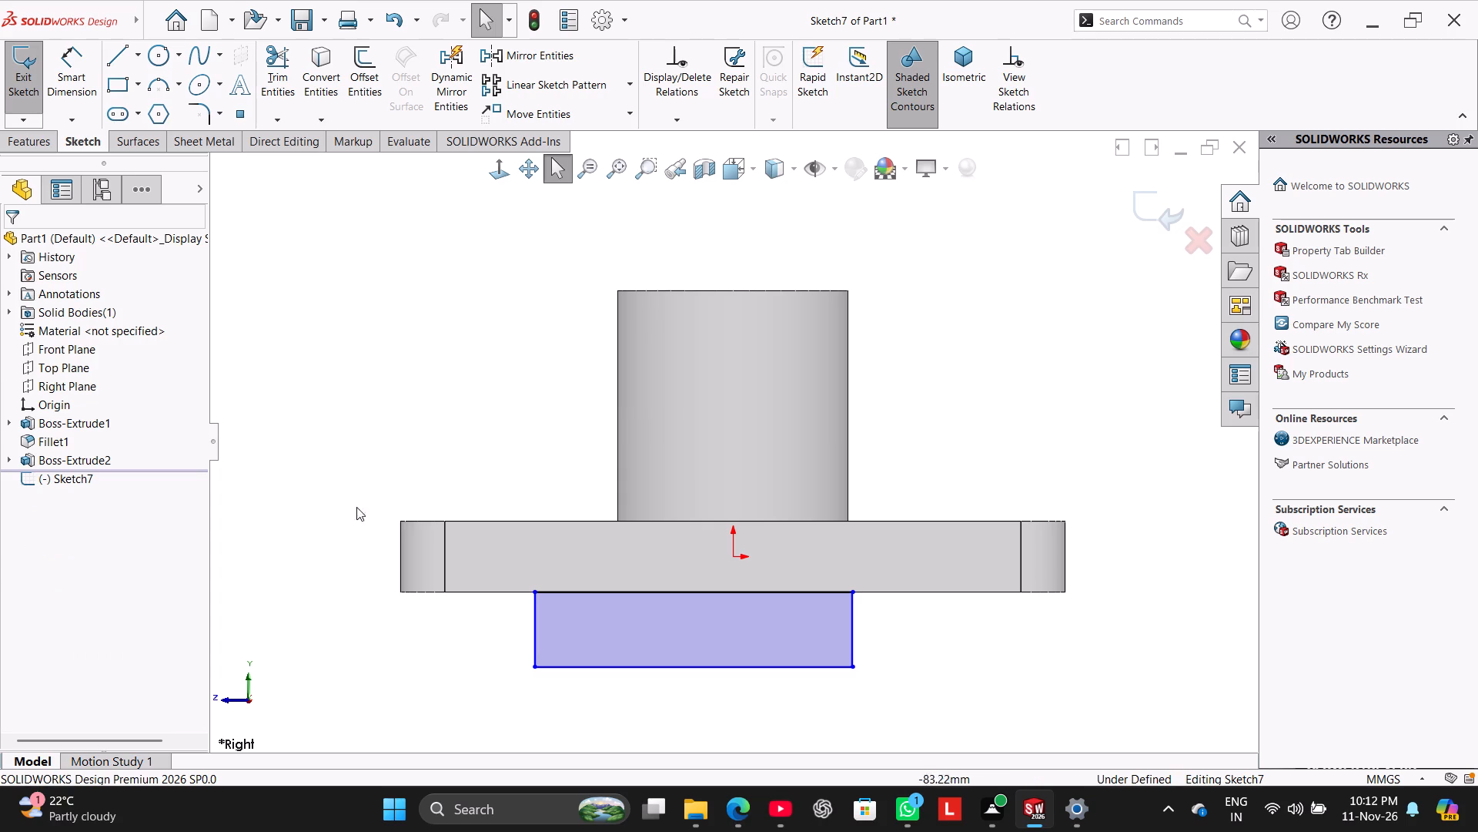
# Dimension the width of the rectangle under the base plate to 80 mm.
pyautogui.click(95, 68)
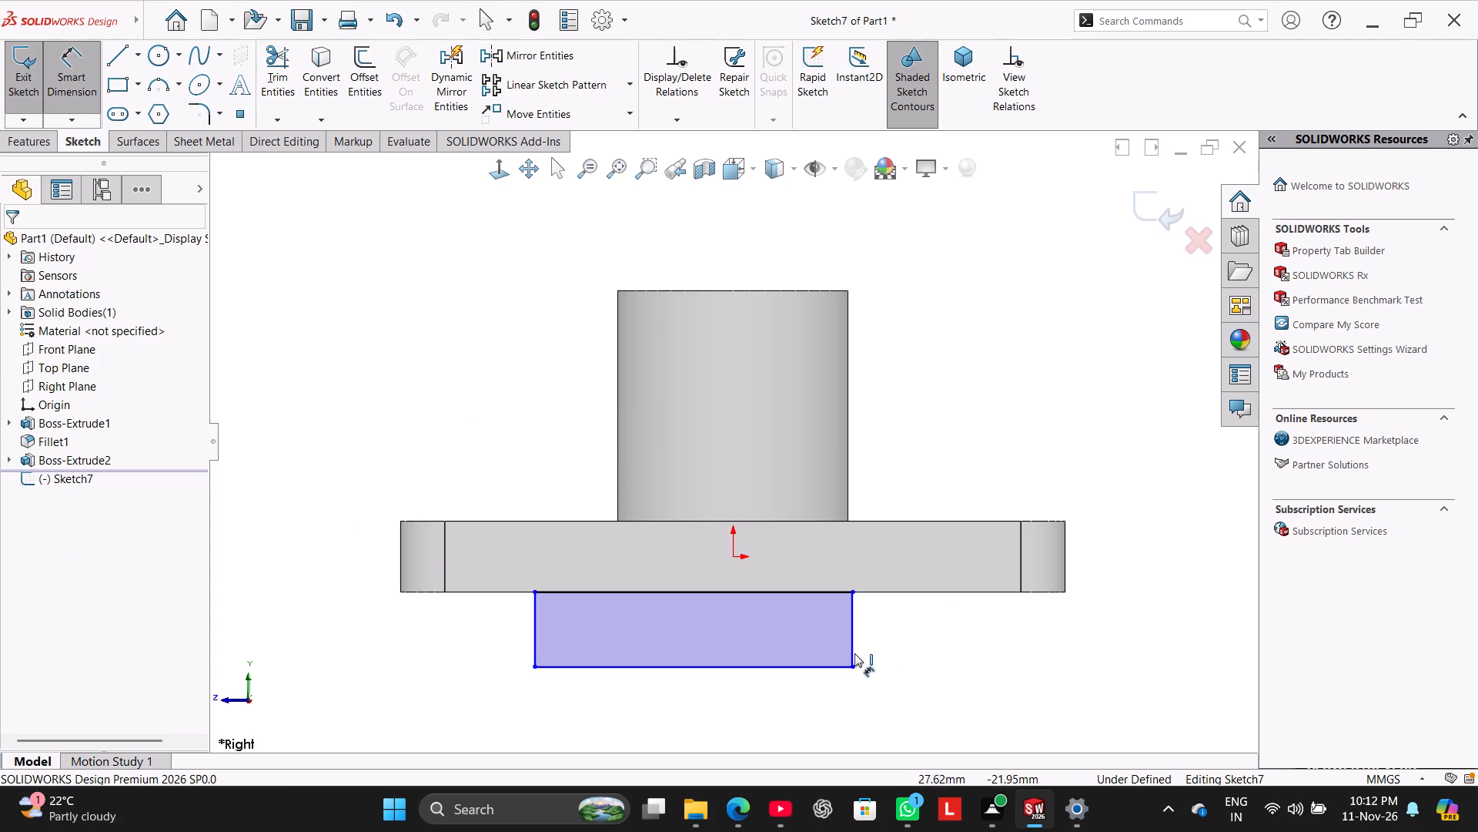
pyautogui.click(832, 666)
pyautogui.click(757, 709)
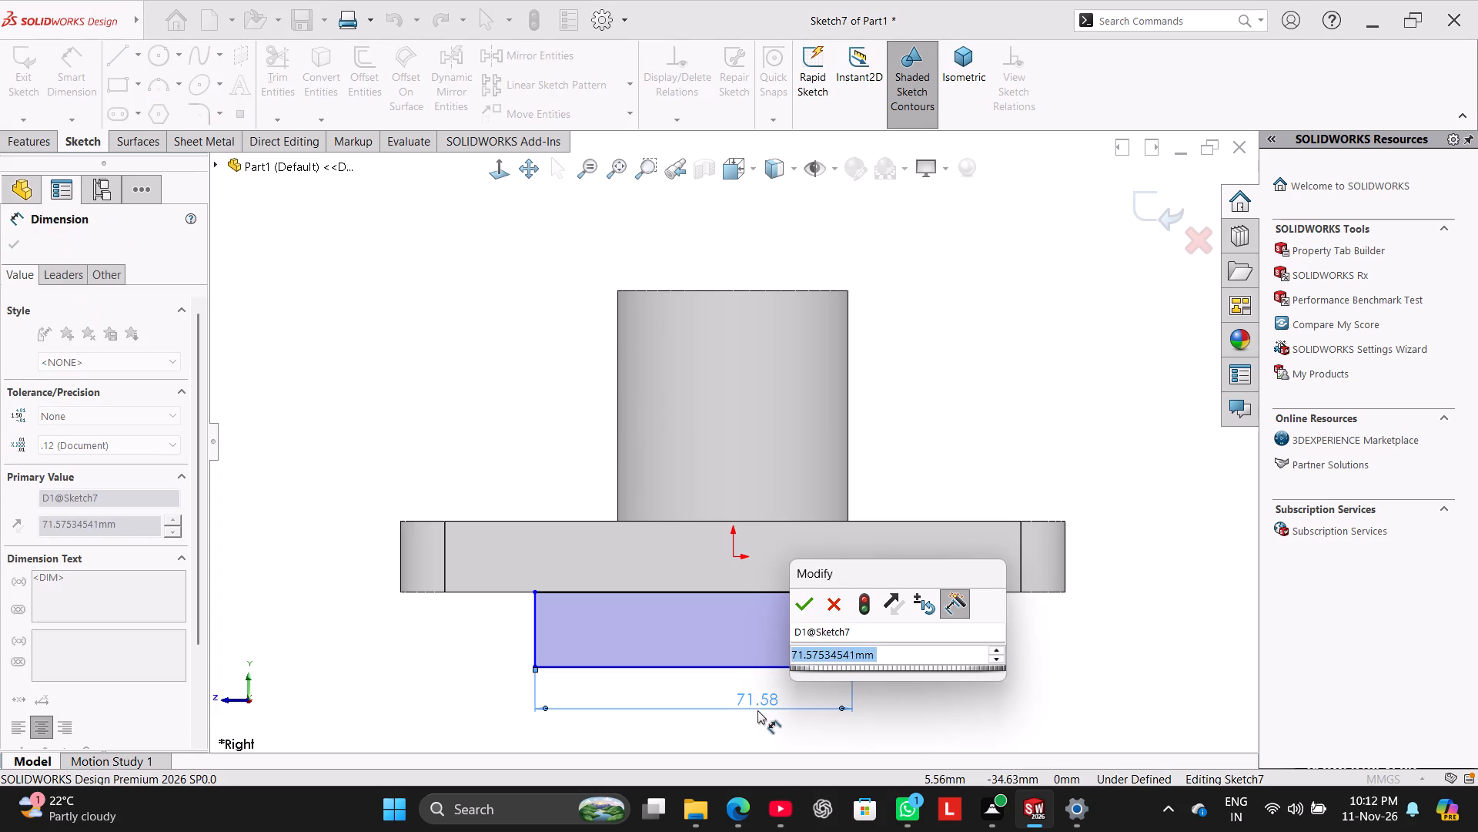
pyautogui.press('8')
pyautogui.press('0')
pyautogui.press('Return')
pyautogui.rightClick(1006, 414)
pyautogui.click(1042, 461)
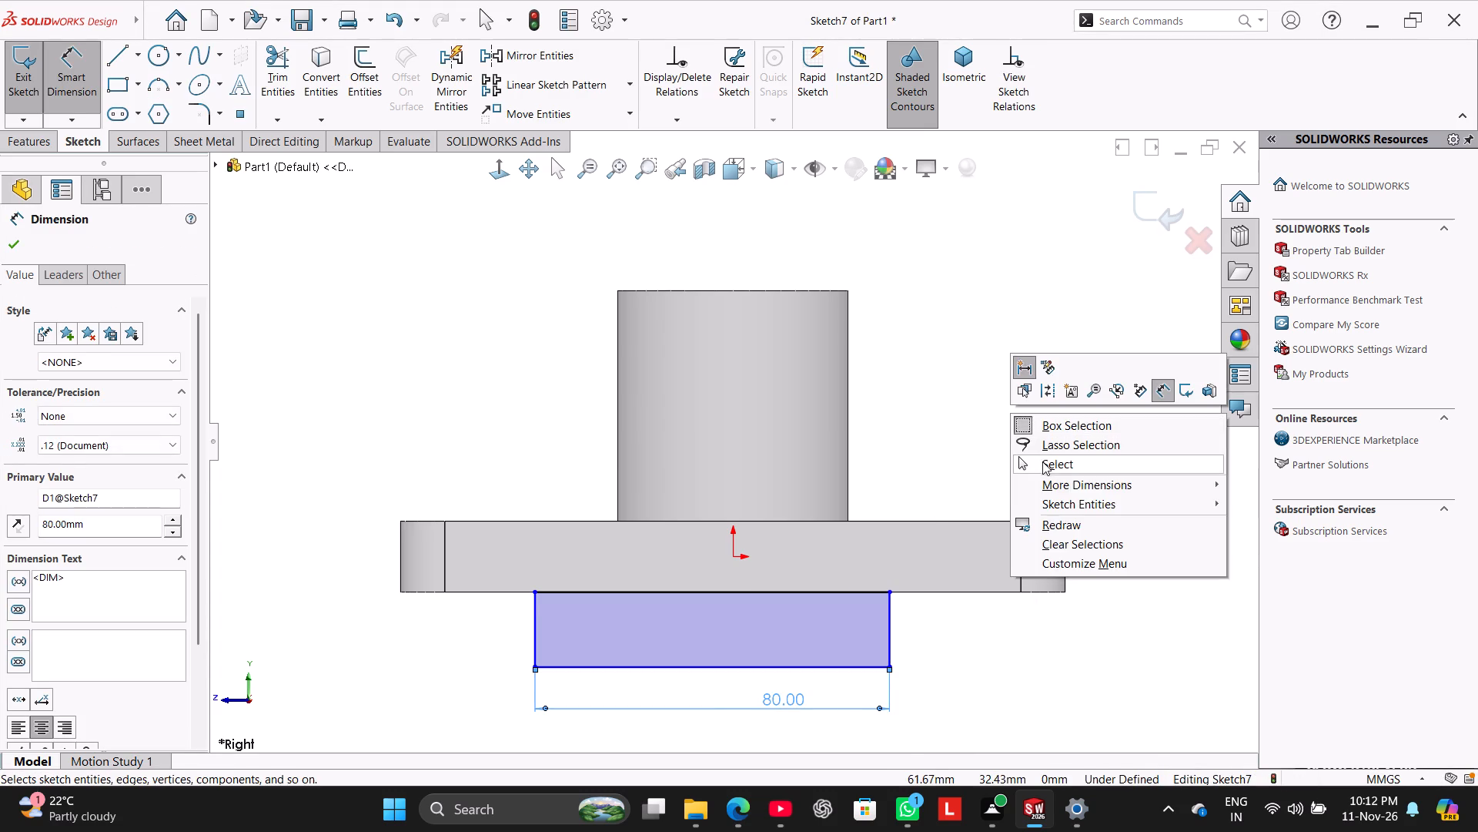
# Centre the rectangle under the hub with a Vertical relation between its lower edge's midpoint and the origin.
pyautogui.moveTo(787, 592); pyautogui.dragTo(787, 620)
pyautogui.click(1092, 633)
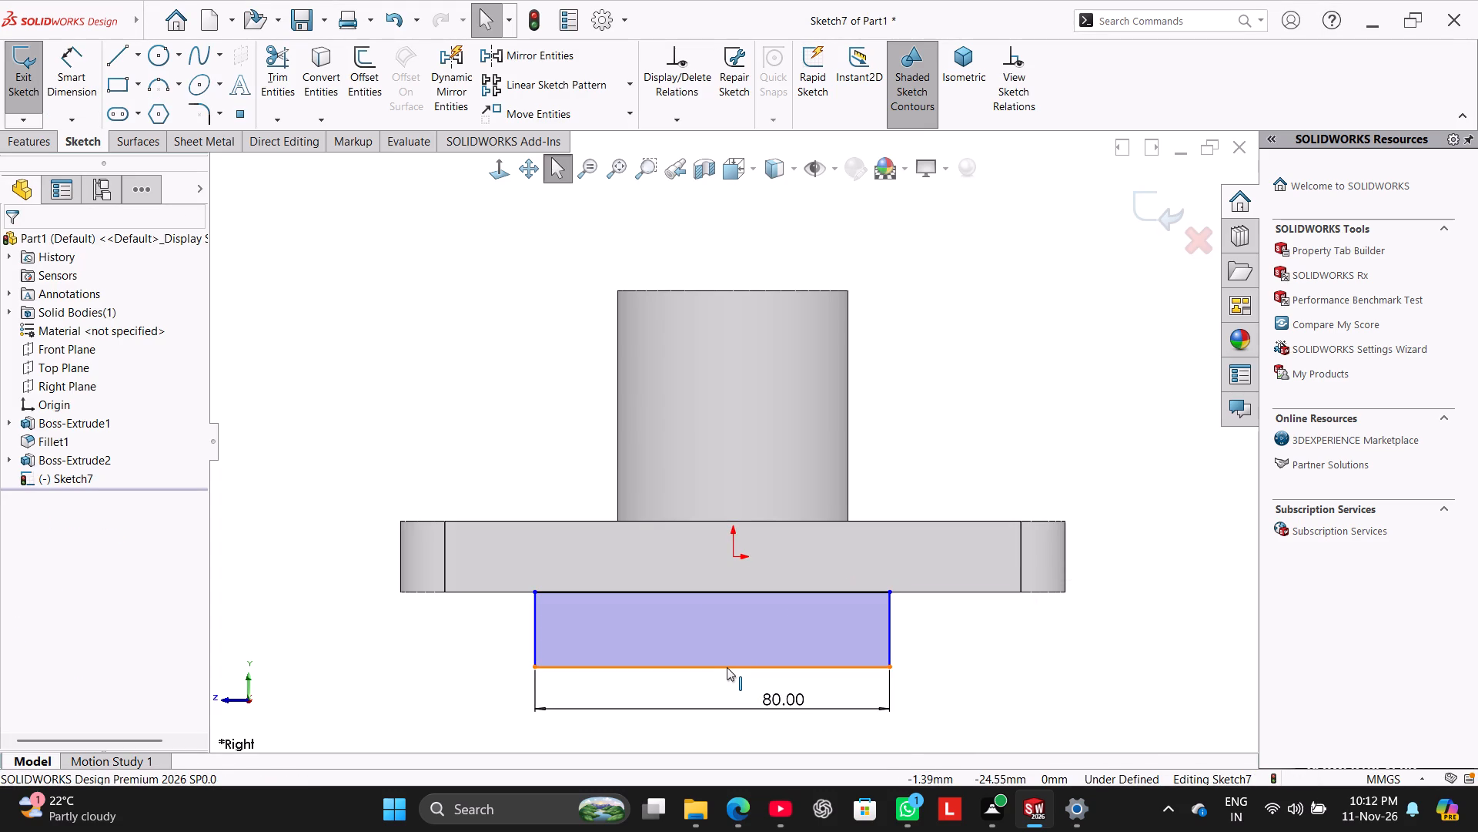
pyautogui.keyDown('ctrl'); pyautogui.click(713, 667); pyautogui.keyUp('ctrl')
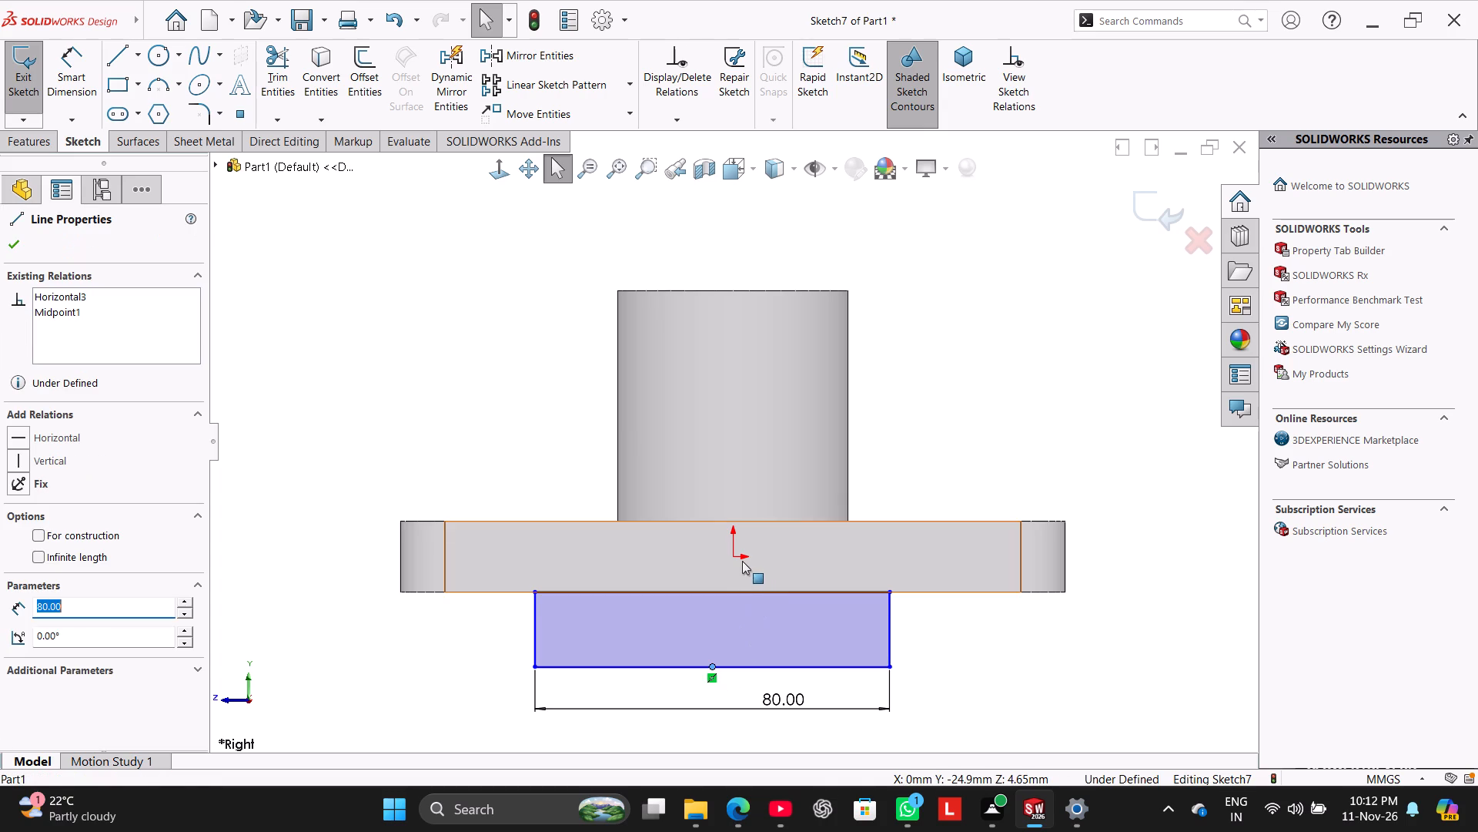
pyautogui.keyDown('ctrl'); pyautogui.click(733, 557); pyautogui.keyUp('ctrl')
pyautogui.click(53, 536)
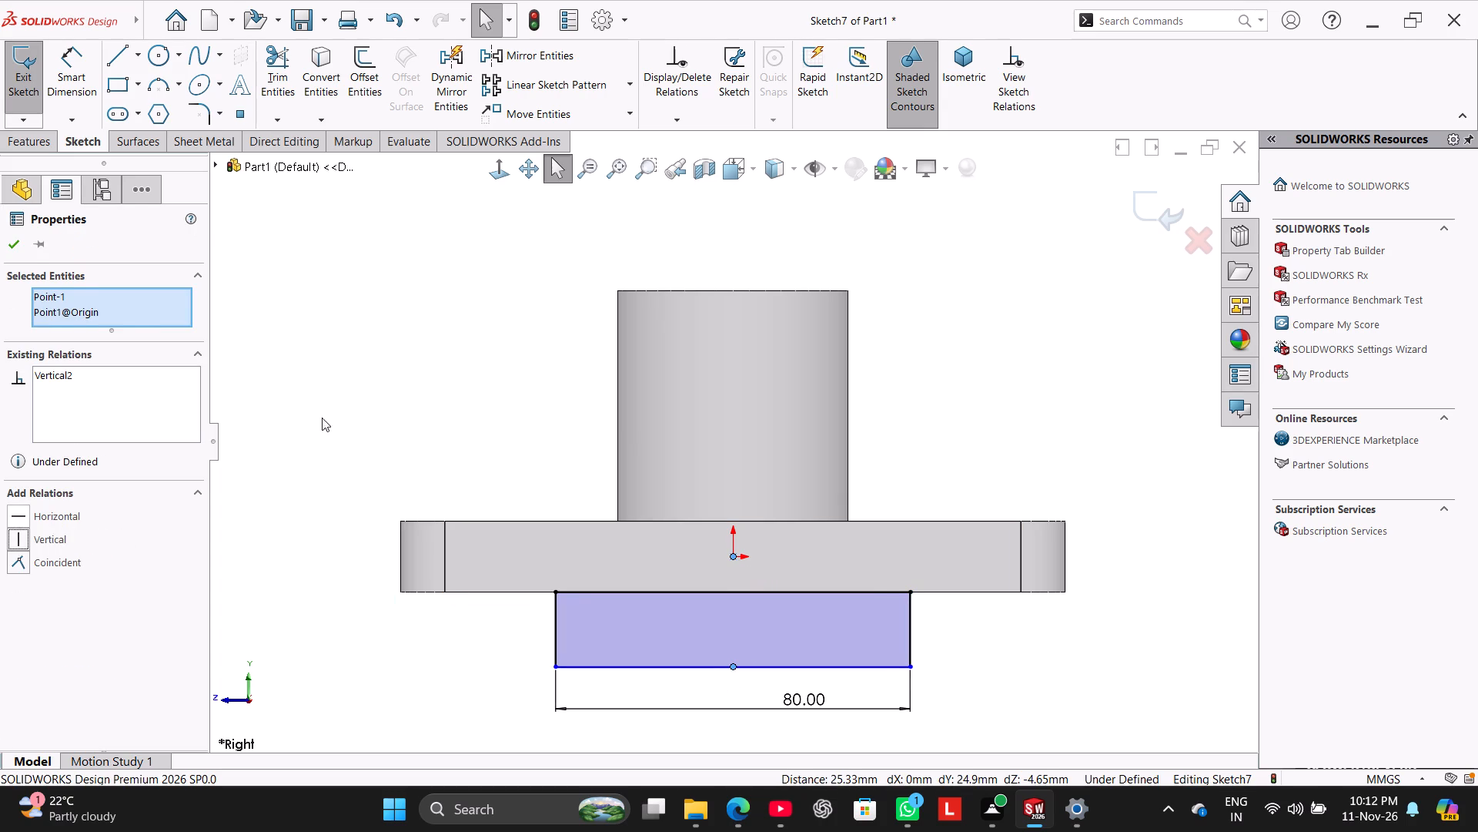
pyautogui.click(354, 374)
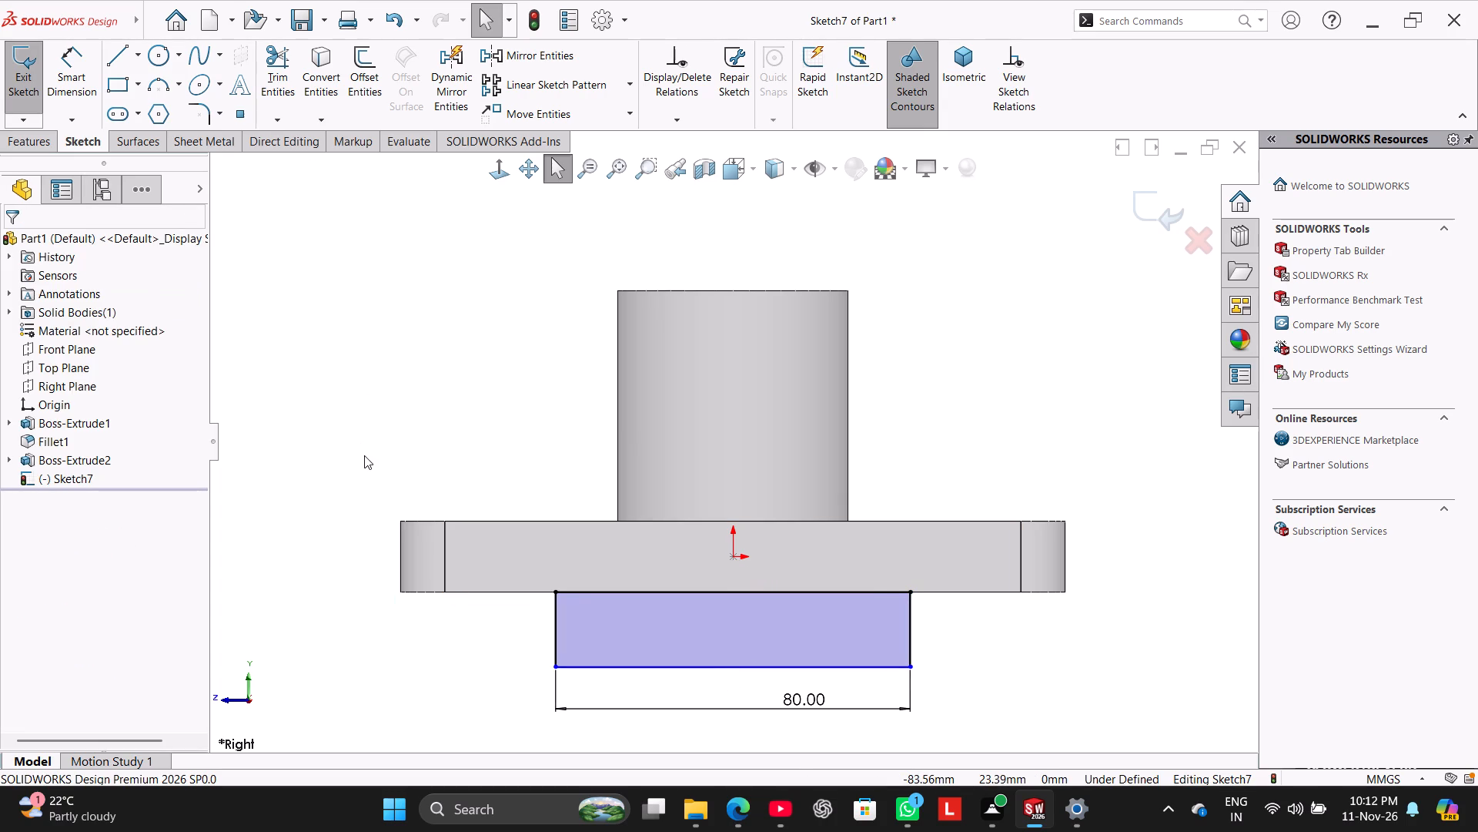
# Dimension the rectangle's height to 9 mm.
pyautogui.click(90, 64)
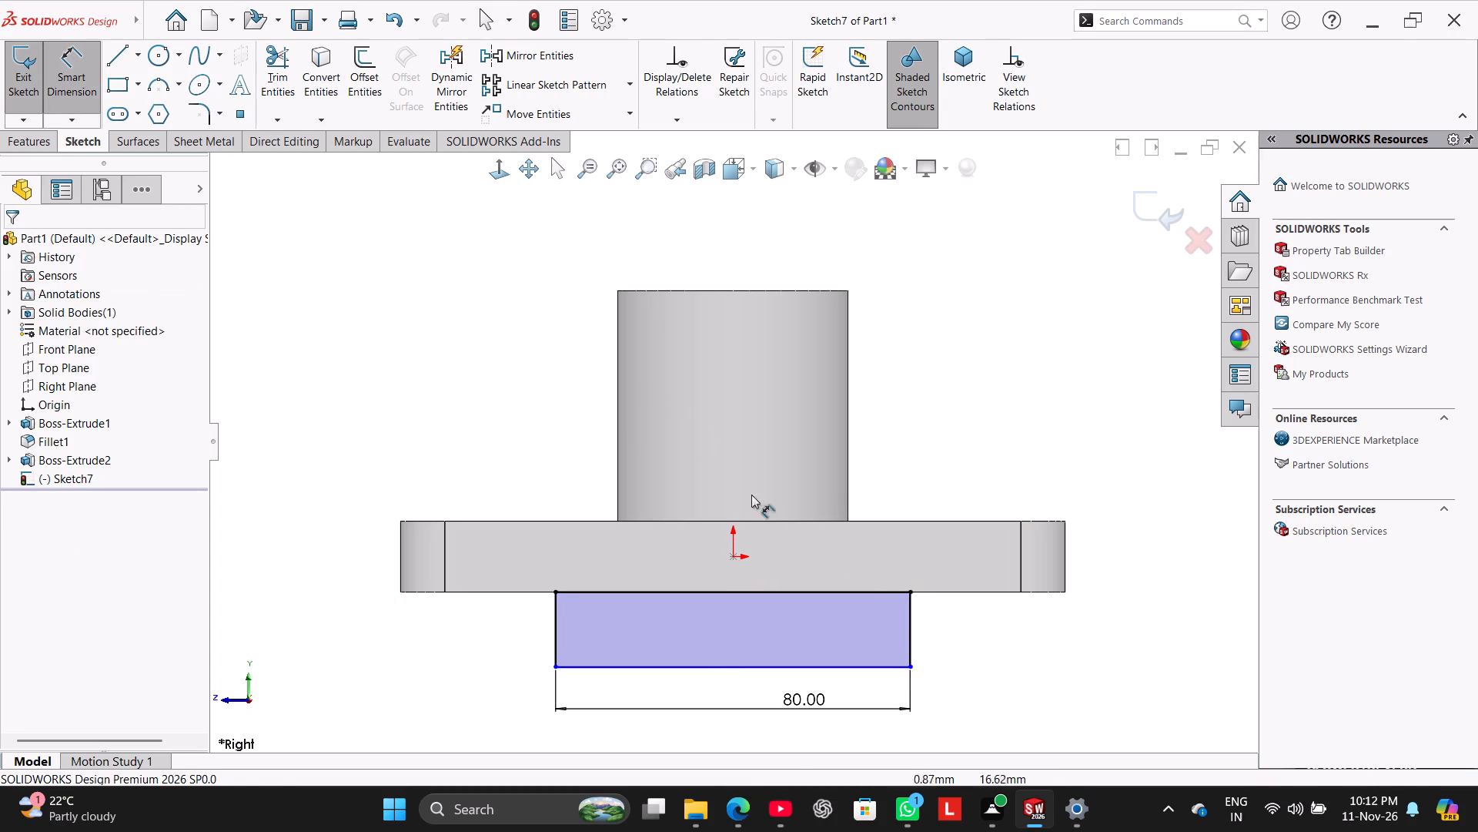
pyautogui.click(909, 621)
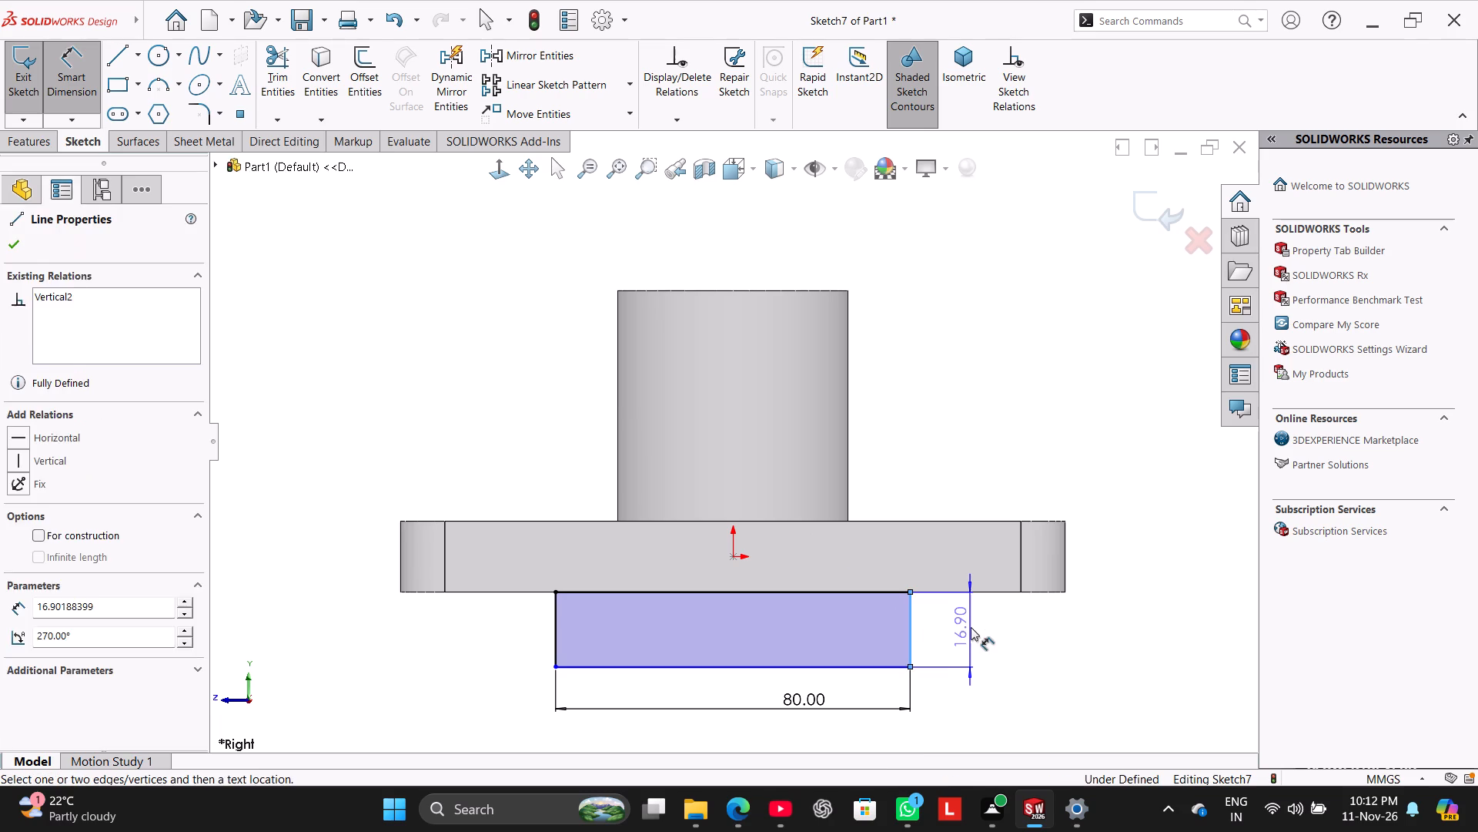
pyautogui.click(971, 627)
pyautogui.press('9')
pyautogui.press('Return')
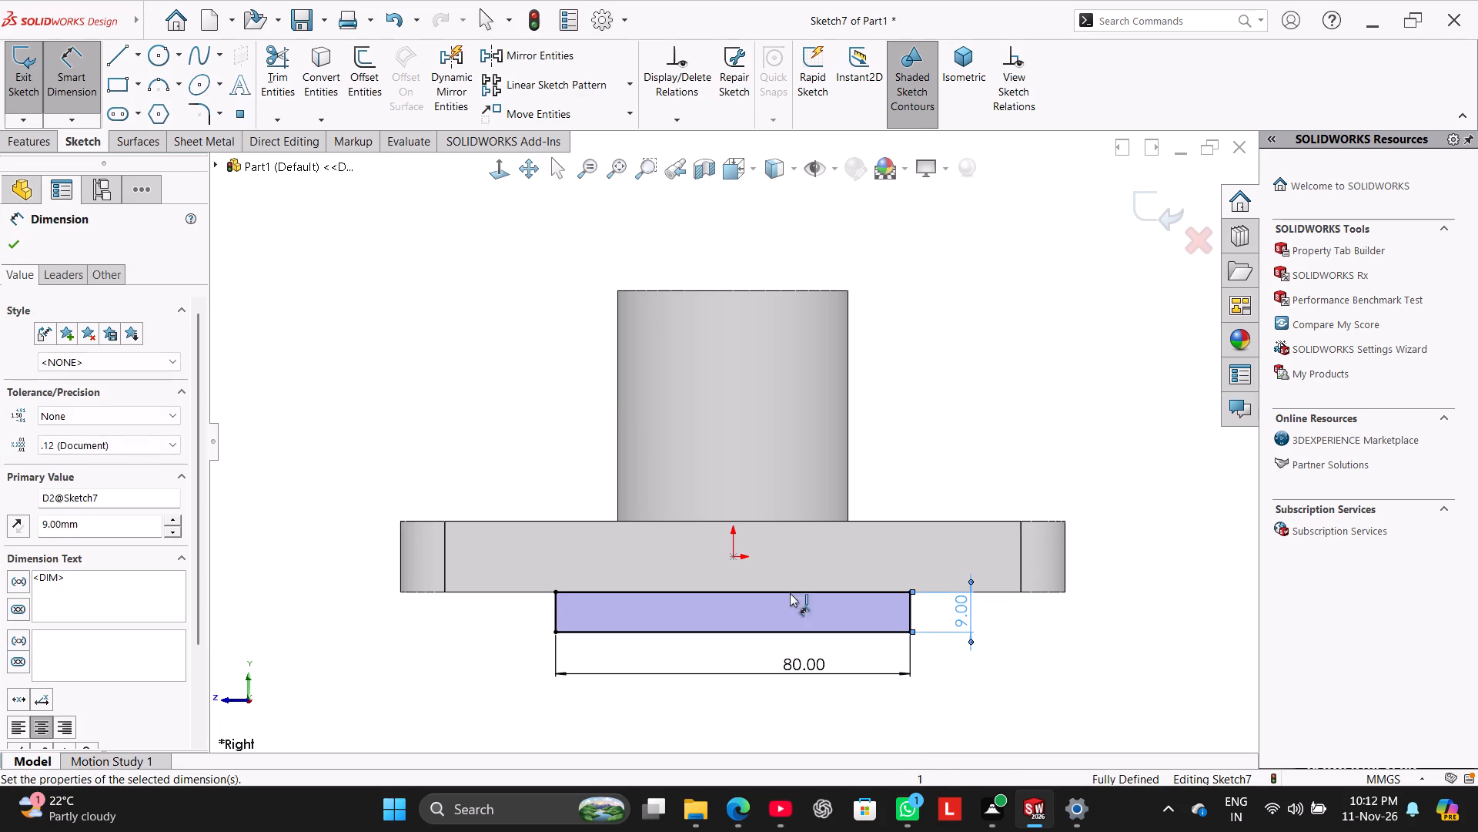
pyautogui.click(9, 243)
# Extrude the rectangle beneath the base plate 85 mm using the Mid Plane end condition, merged with the body.
pyautogui.click(40, 130)
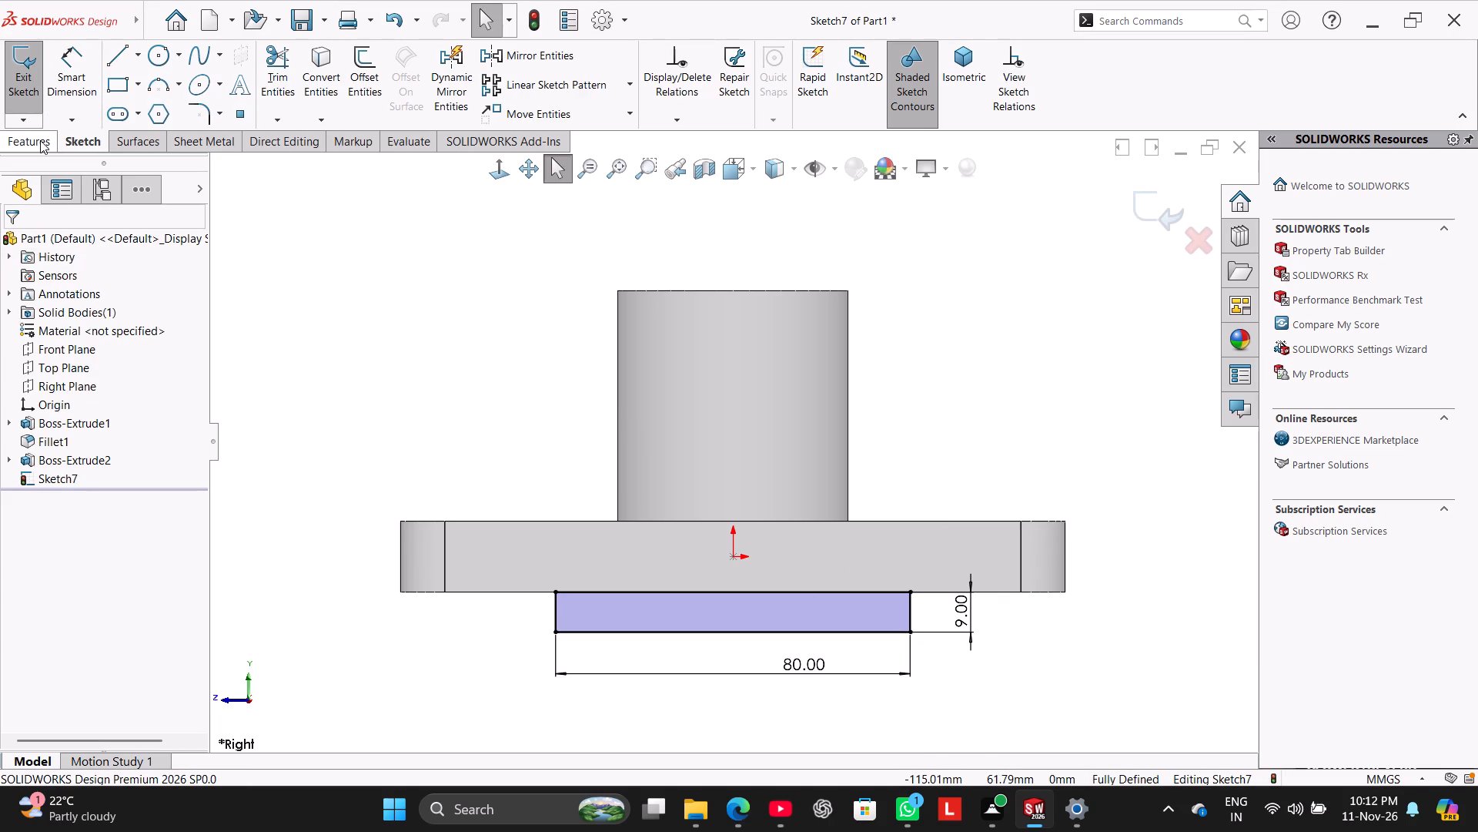
pyautogui.click(40, 140)
pyautogui.click(28, 86)
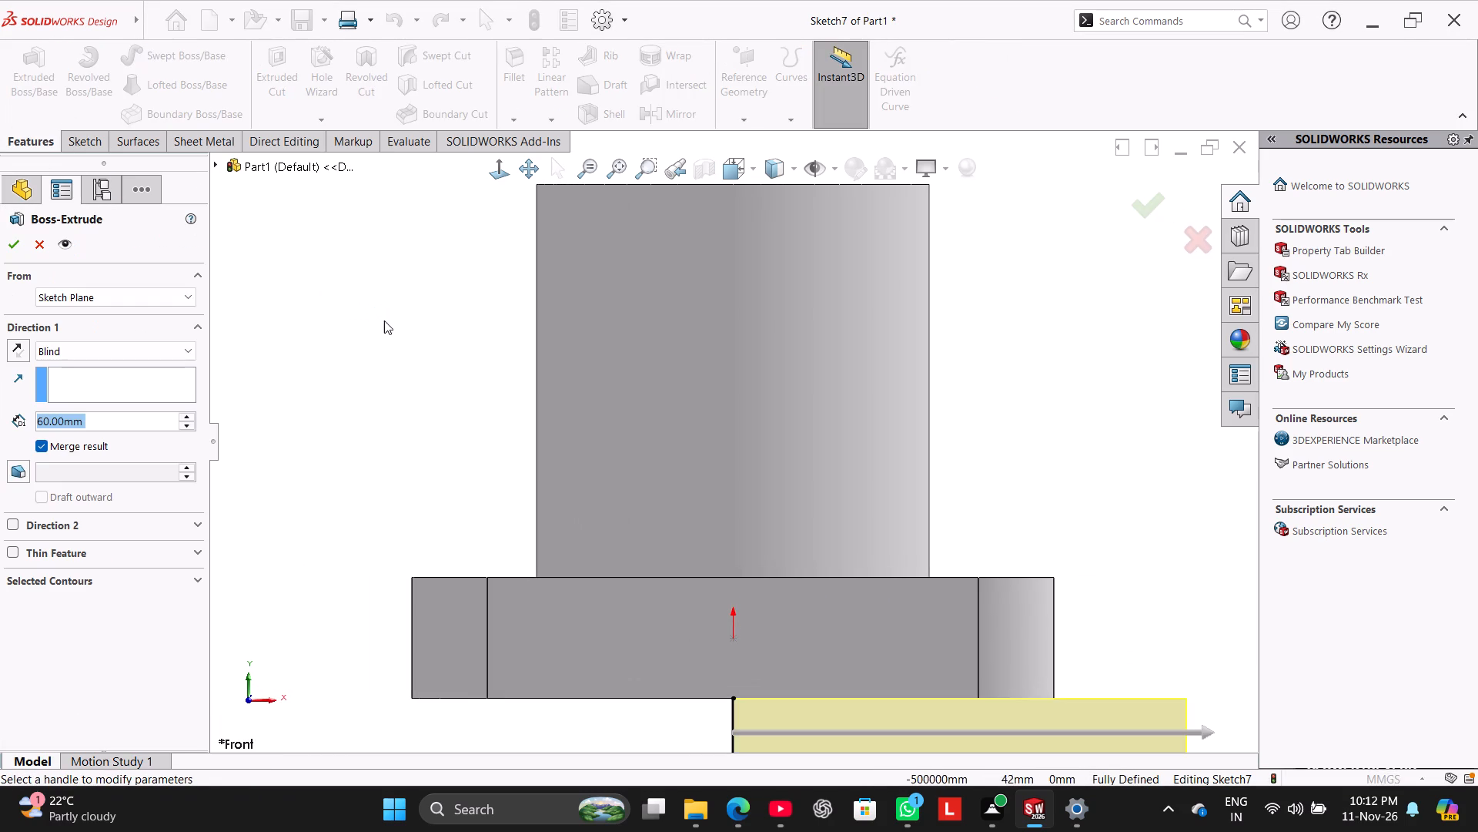
pyautogui.scroll(2, 389, 324)
pyautogui.scroll(1, 294, 398)
pyautogui.middleClick(288, 403)
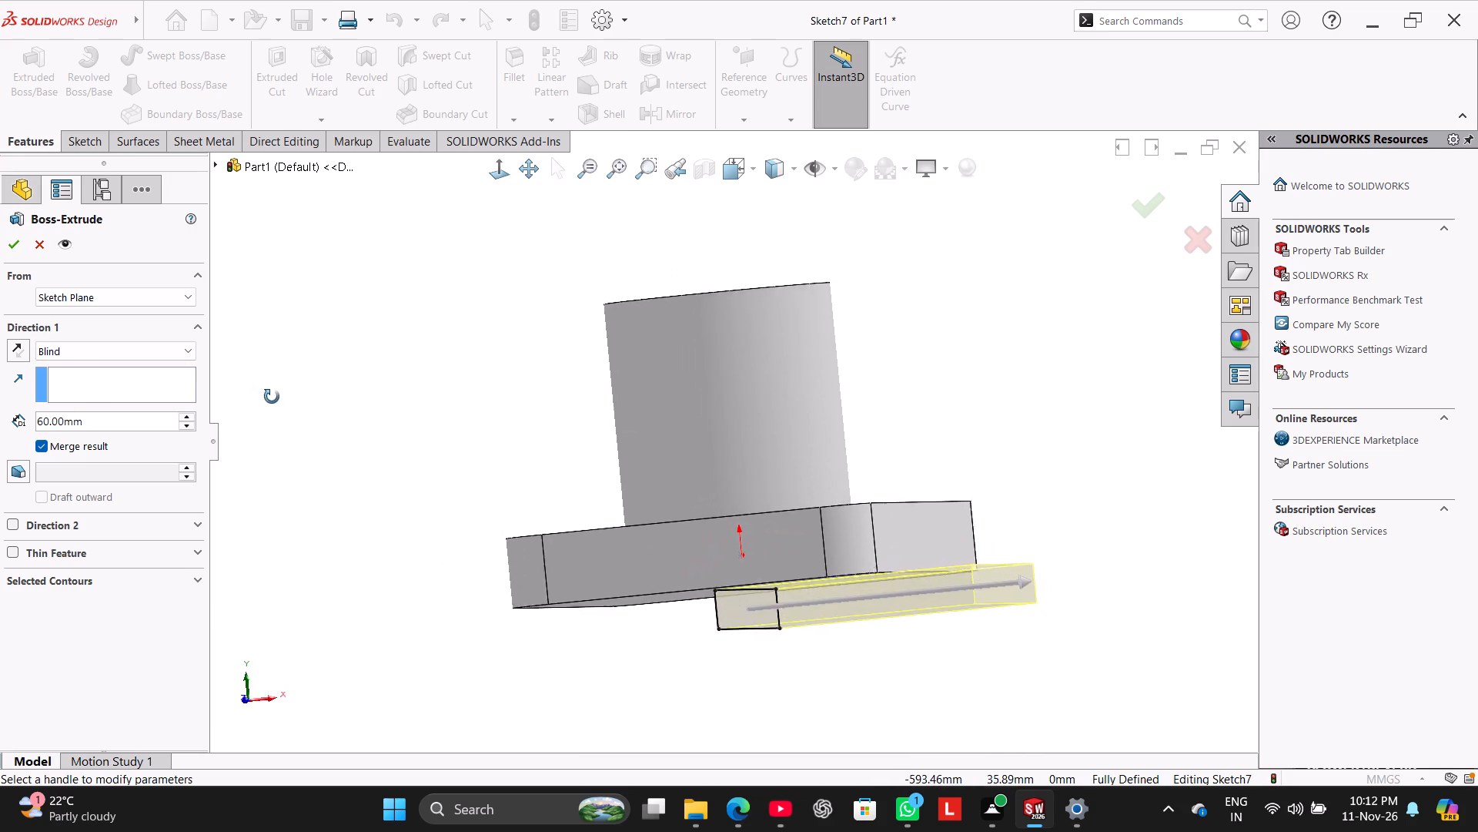
pyautogui.click(172, 357)
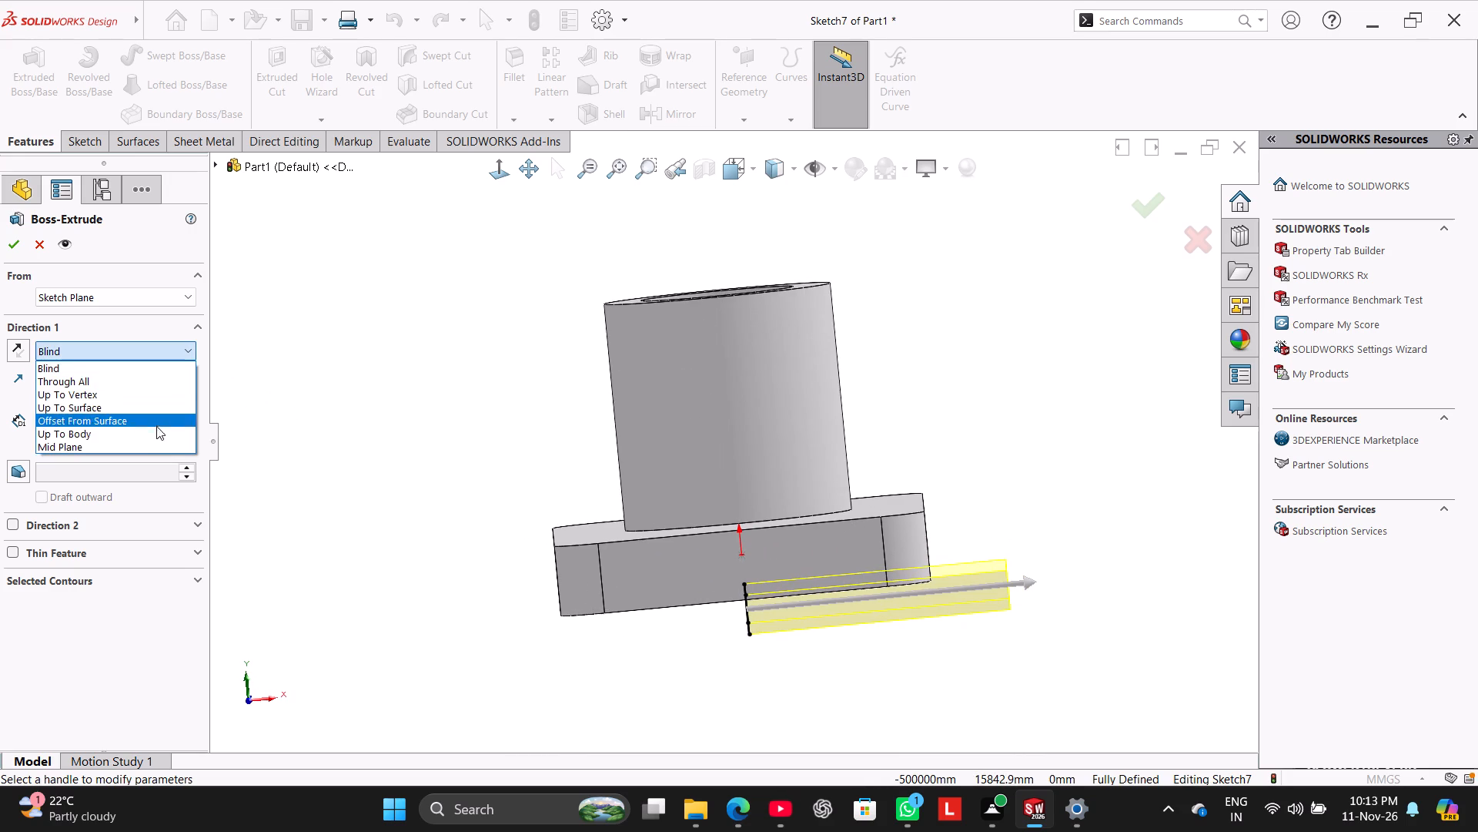
pyautogui.click(167, 445)
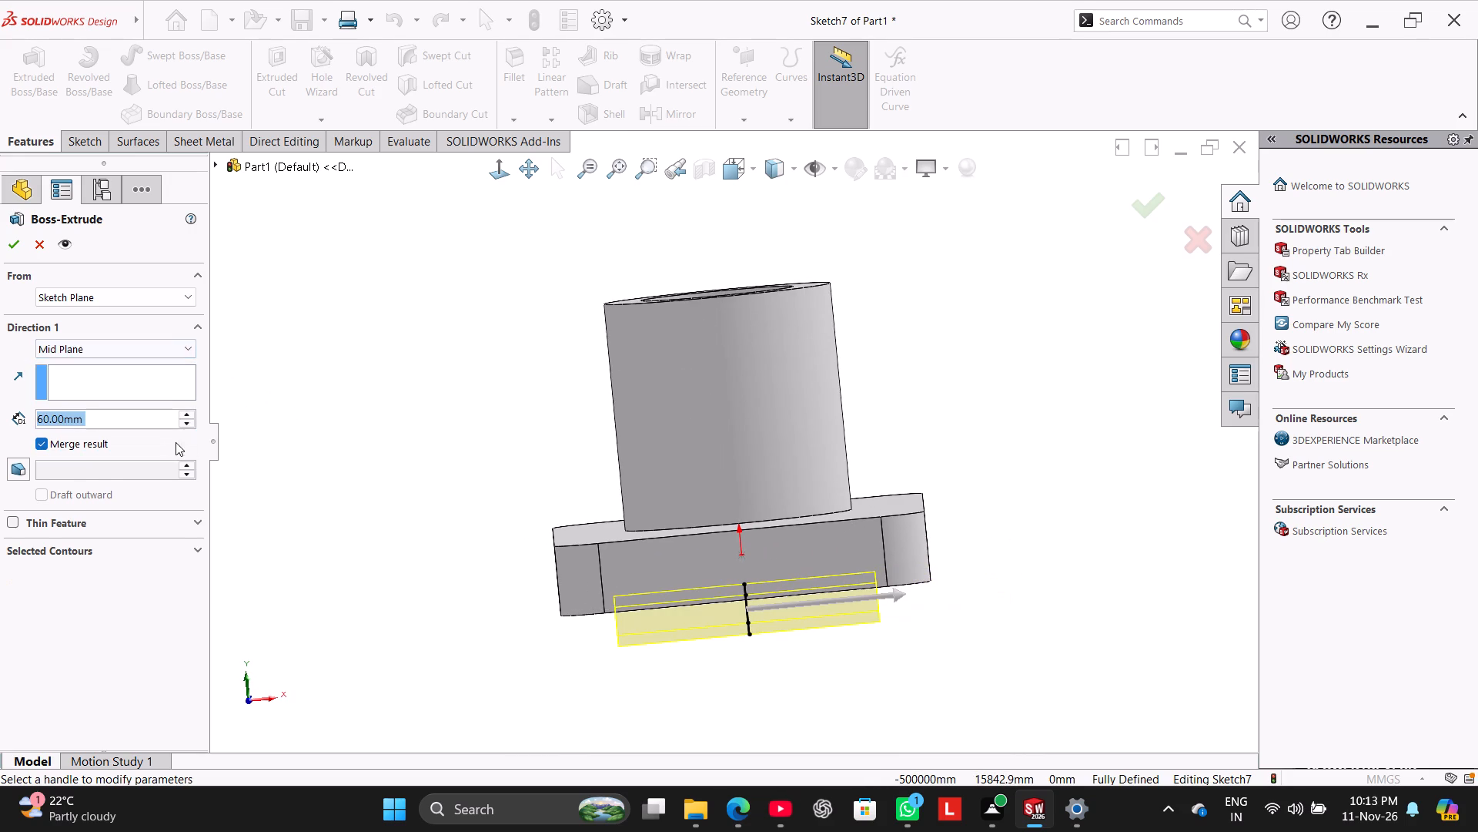
pyautogui.moveTo(343, 452); pyautogui.dragTo(289, 416, button='middle')
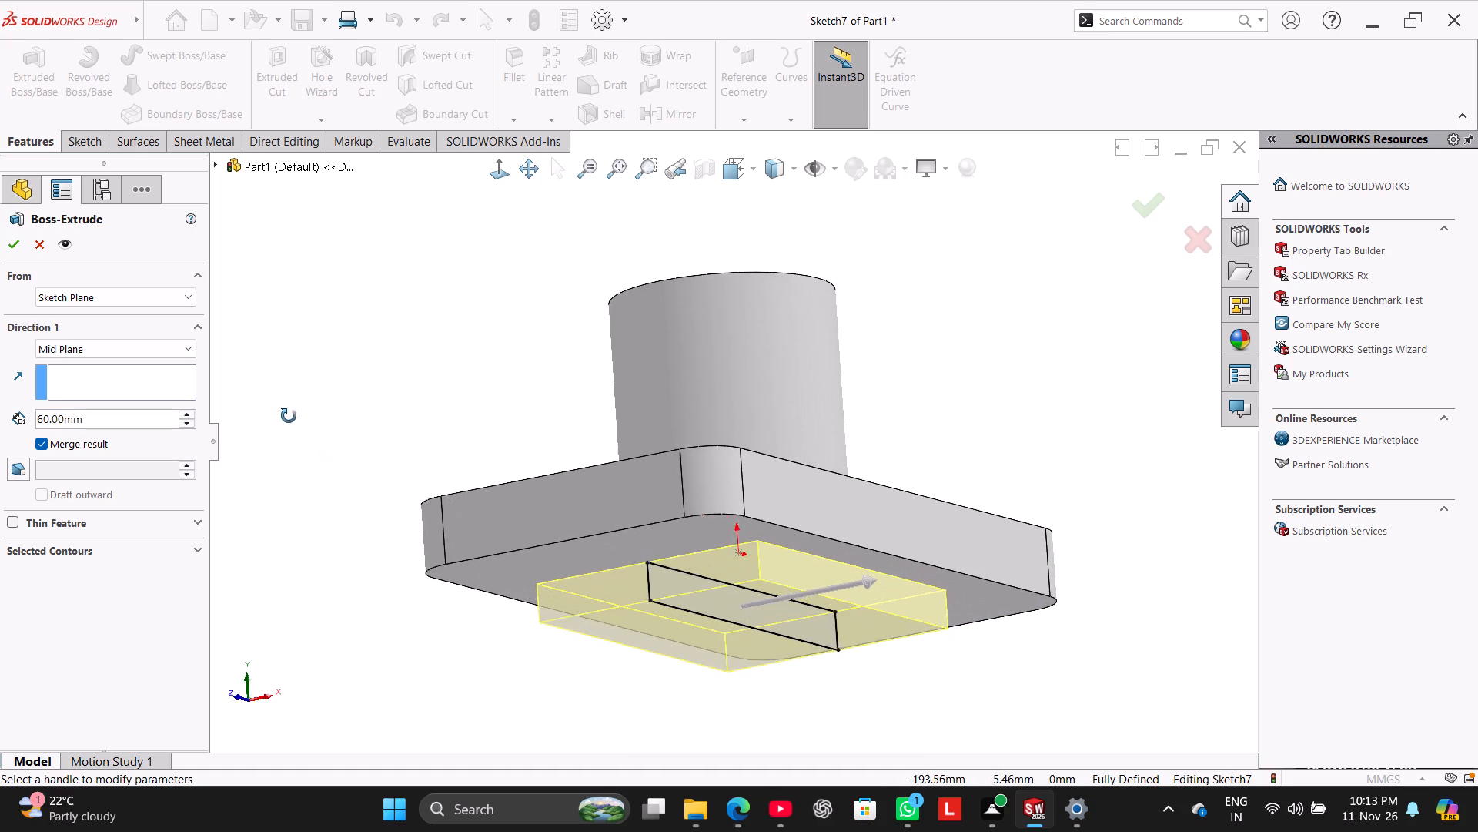
pyautogui.moveTo(289, 416); pyautogui.dragTo(299, 426, button='middle')
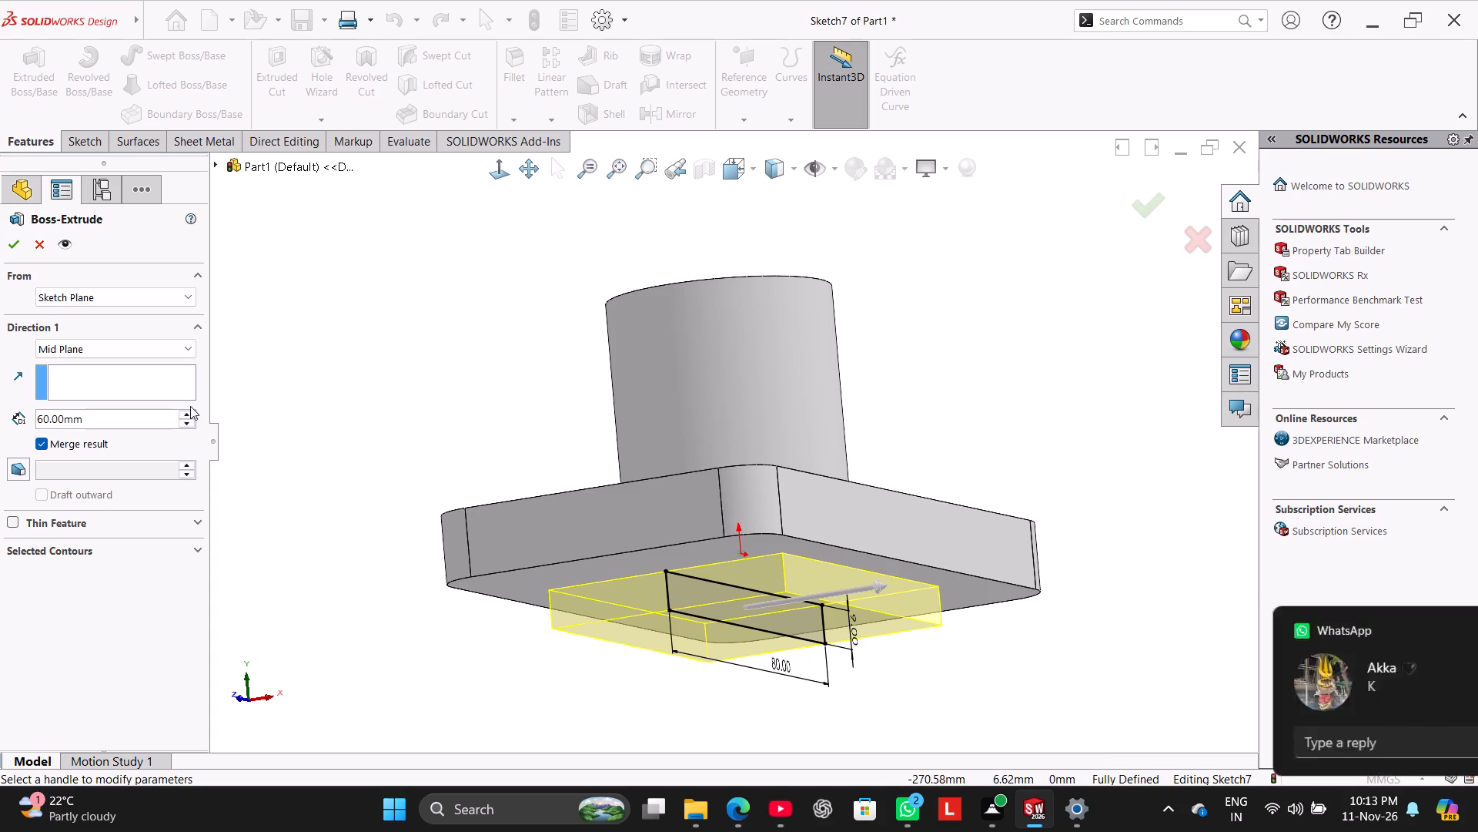
pyautogui.doubleClick(152, 413)
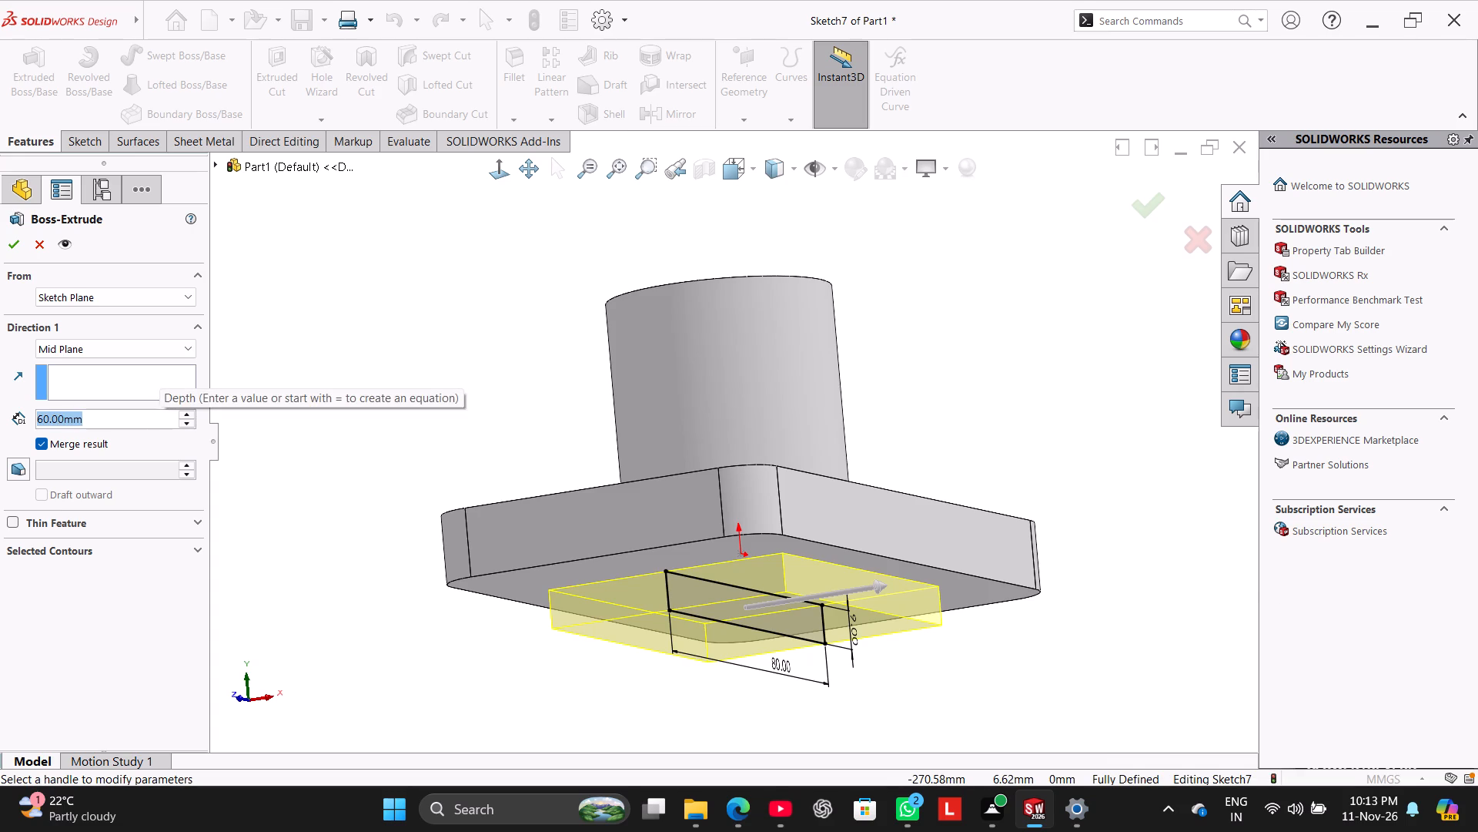
pyautogui.write('85')
pyautogui.press('Return')
pyautogui.click(18, 254)
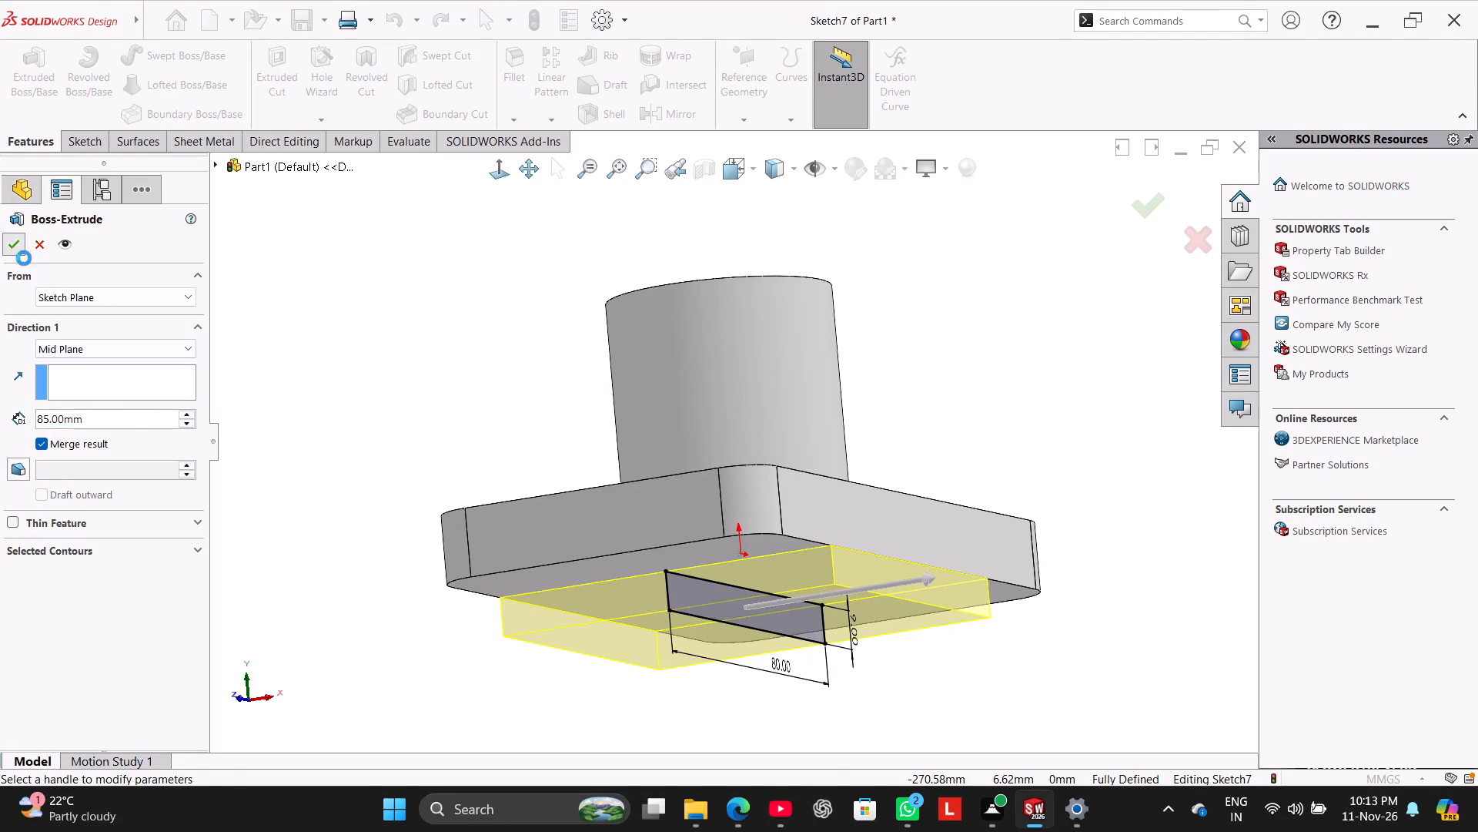
pyautogui.click(303, 330)
# Start a sketch on the Right Plane and draw a circle about 14 mm in diameter on the upper part of the hub.
pyautogui.moveTo(337, 386); pyautogui.dragTo(391, 289, button='middle')
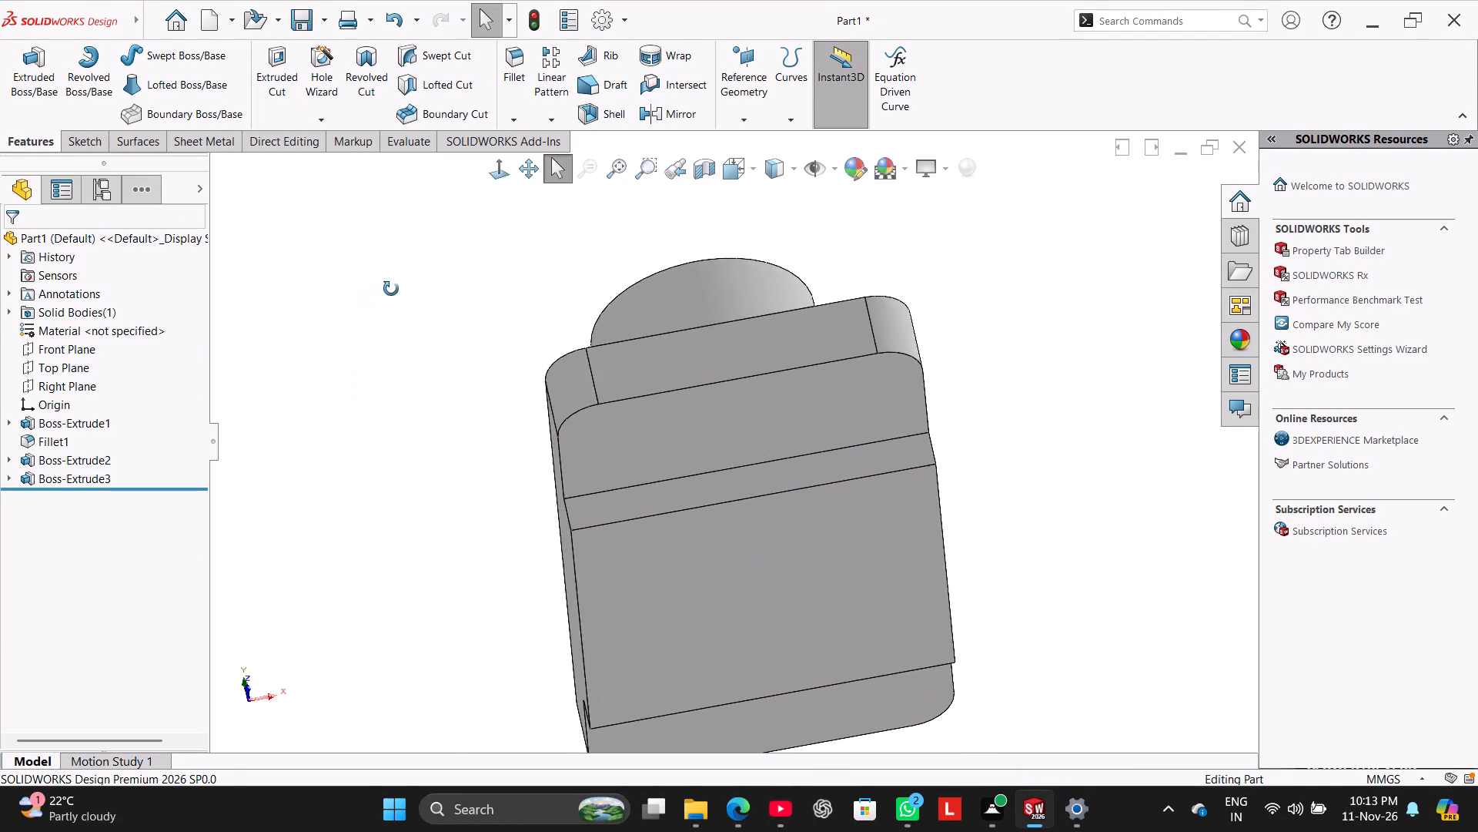
pyautogui.moveTo(391, 289); pyautogui.dragTo(396, 357, button='middle')
pyautogui.moveTo(413, 374); pyautogui.dragTo(591, 294, button='right')
pyautogui.click(436, 379)
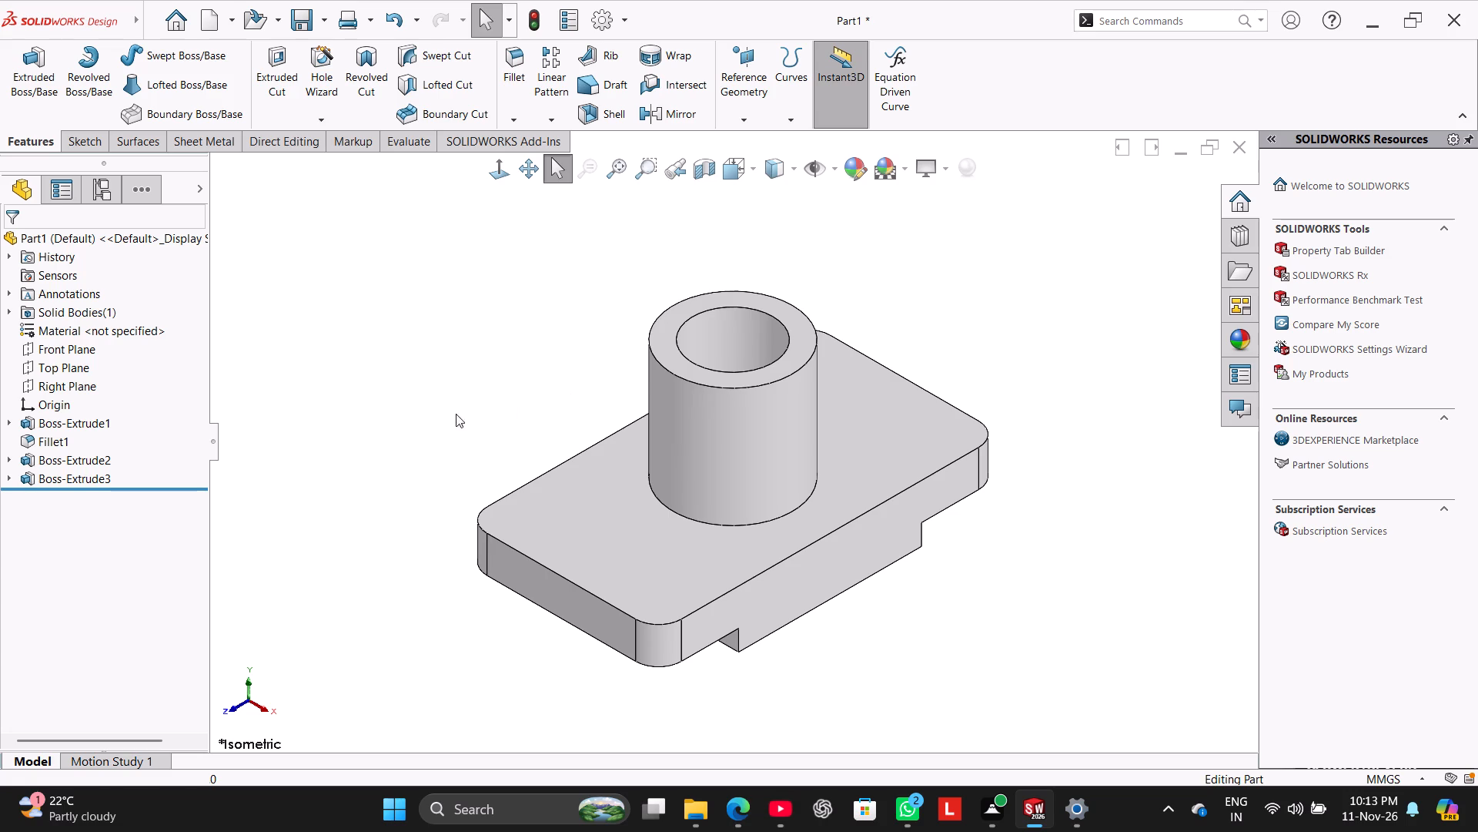
pyautogui.click(71, 380)
pyautogui.click(86, 358)
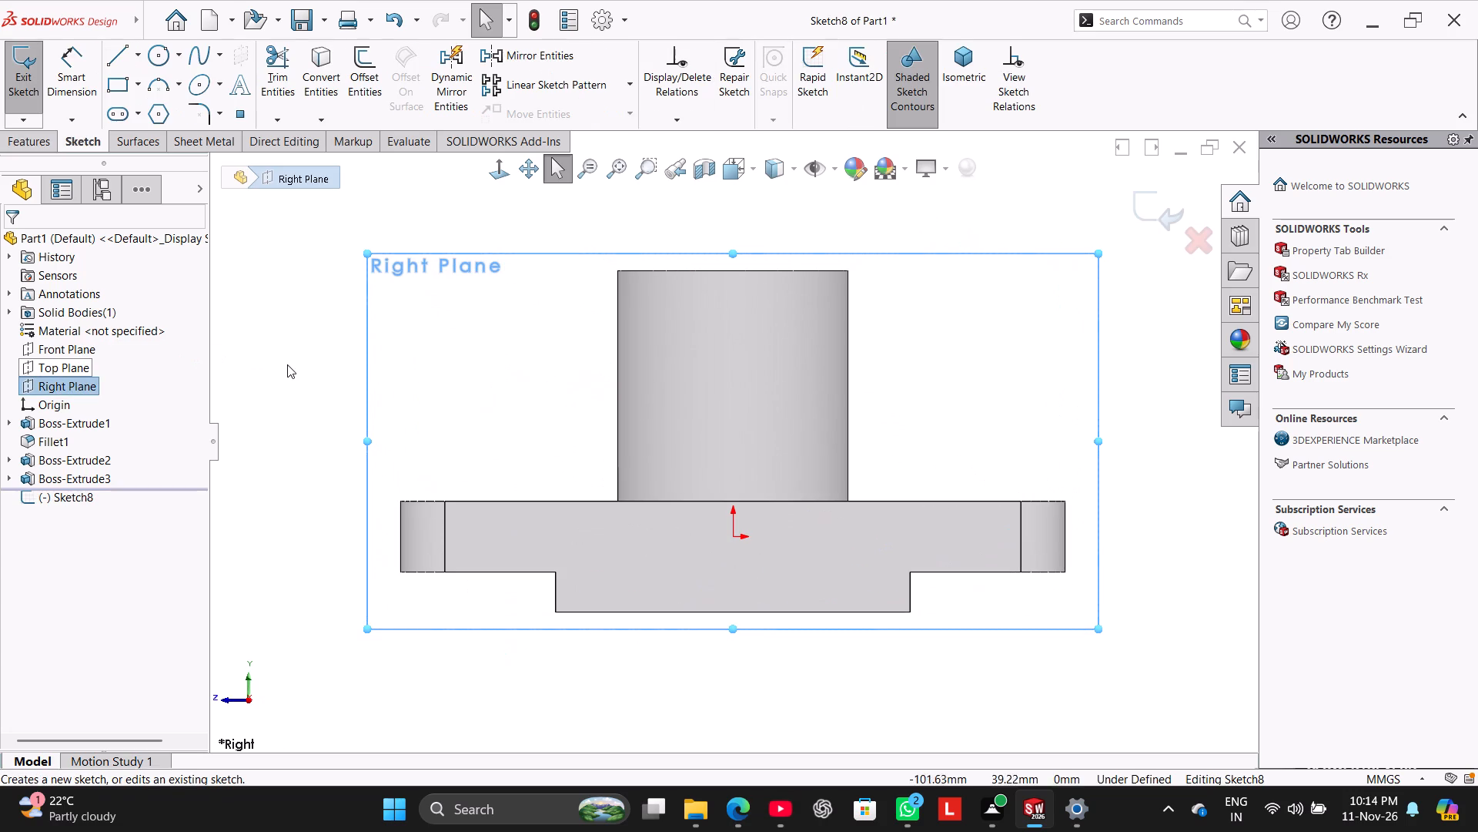
pyautogui.click(291, 367)
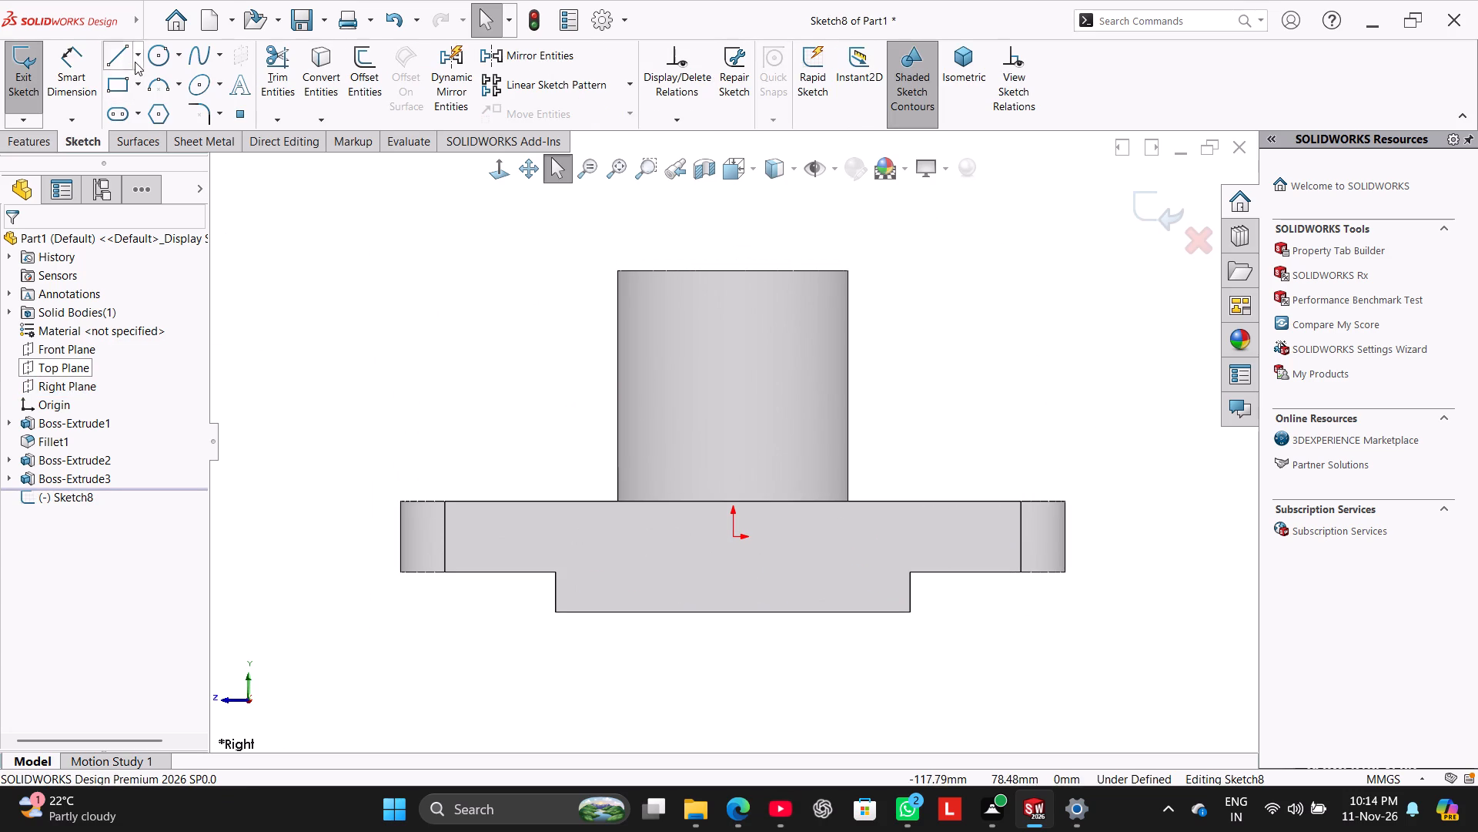
pyautogui.click(153, 59)
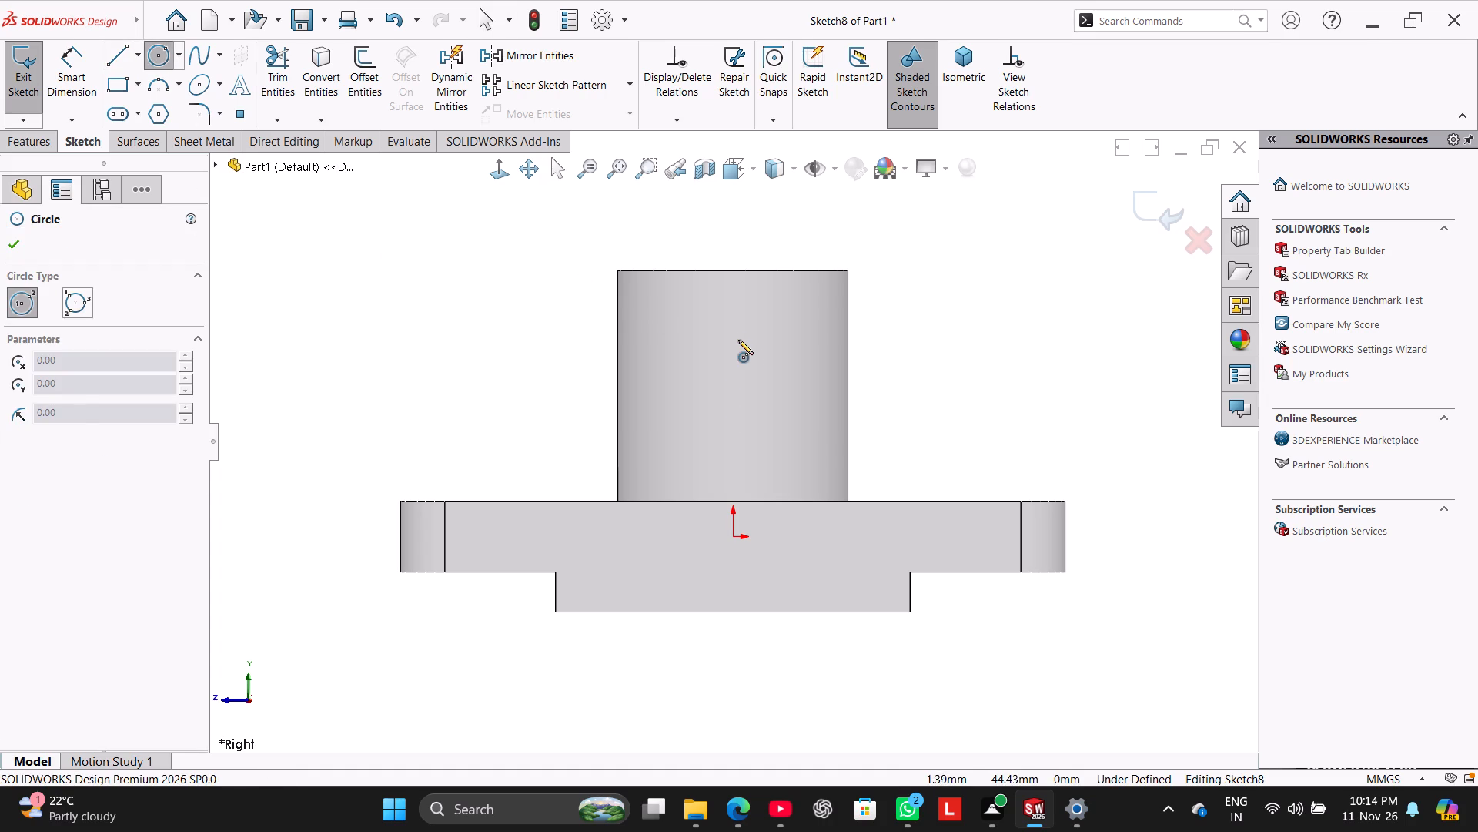
pyautogui.click(738, 340)
pyautogui.click(756, 364)
pyautogui.rightClick(608, 294)
pyautogui.click(642, 307)
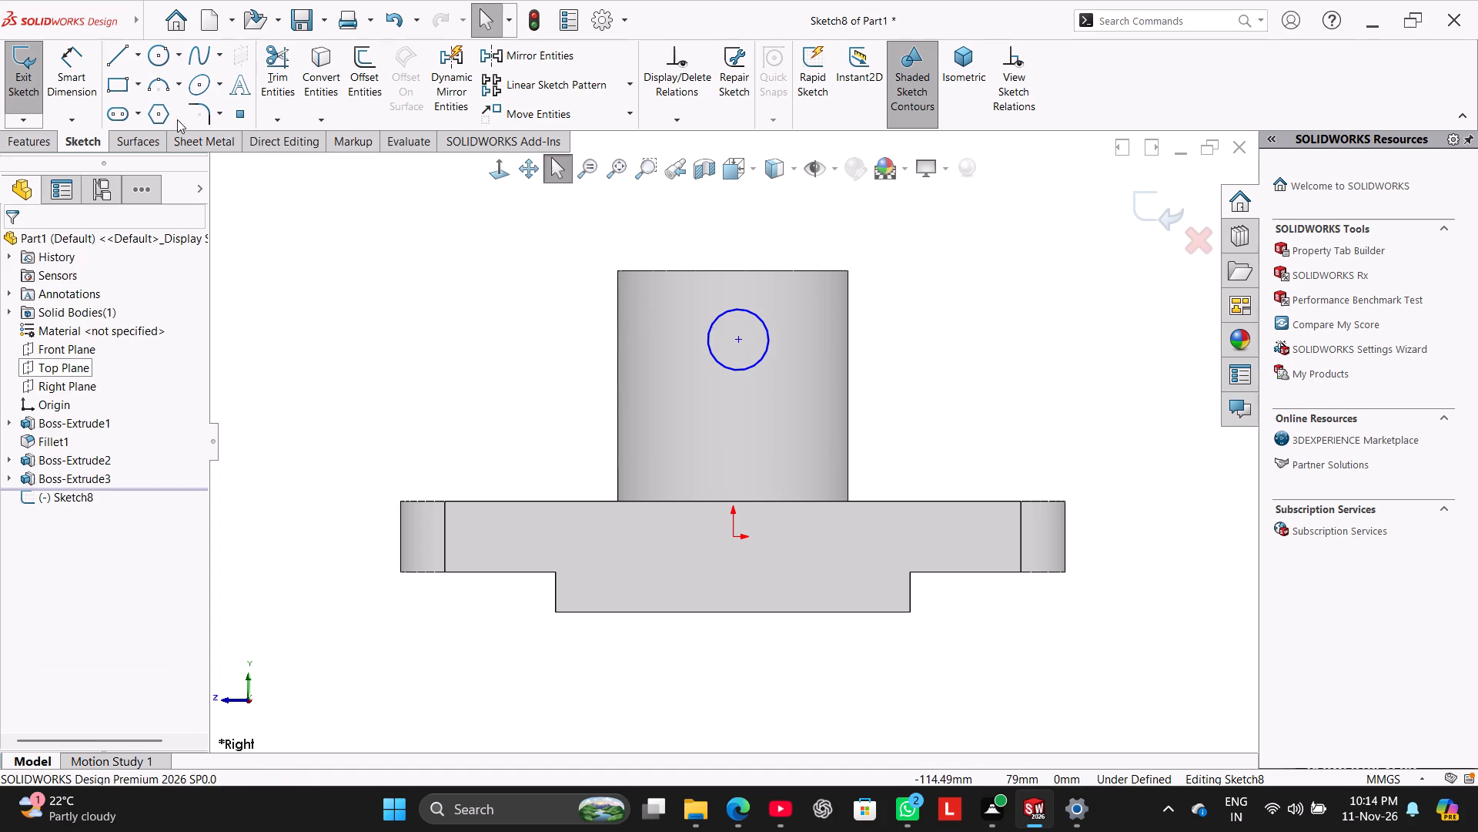
# Draw a centerline from the circle's centre to the origin and make it vertical.
pyautogui.click(135, 58)
pyautogui.click(153, 96)
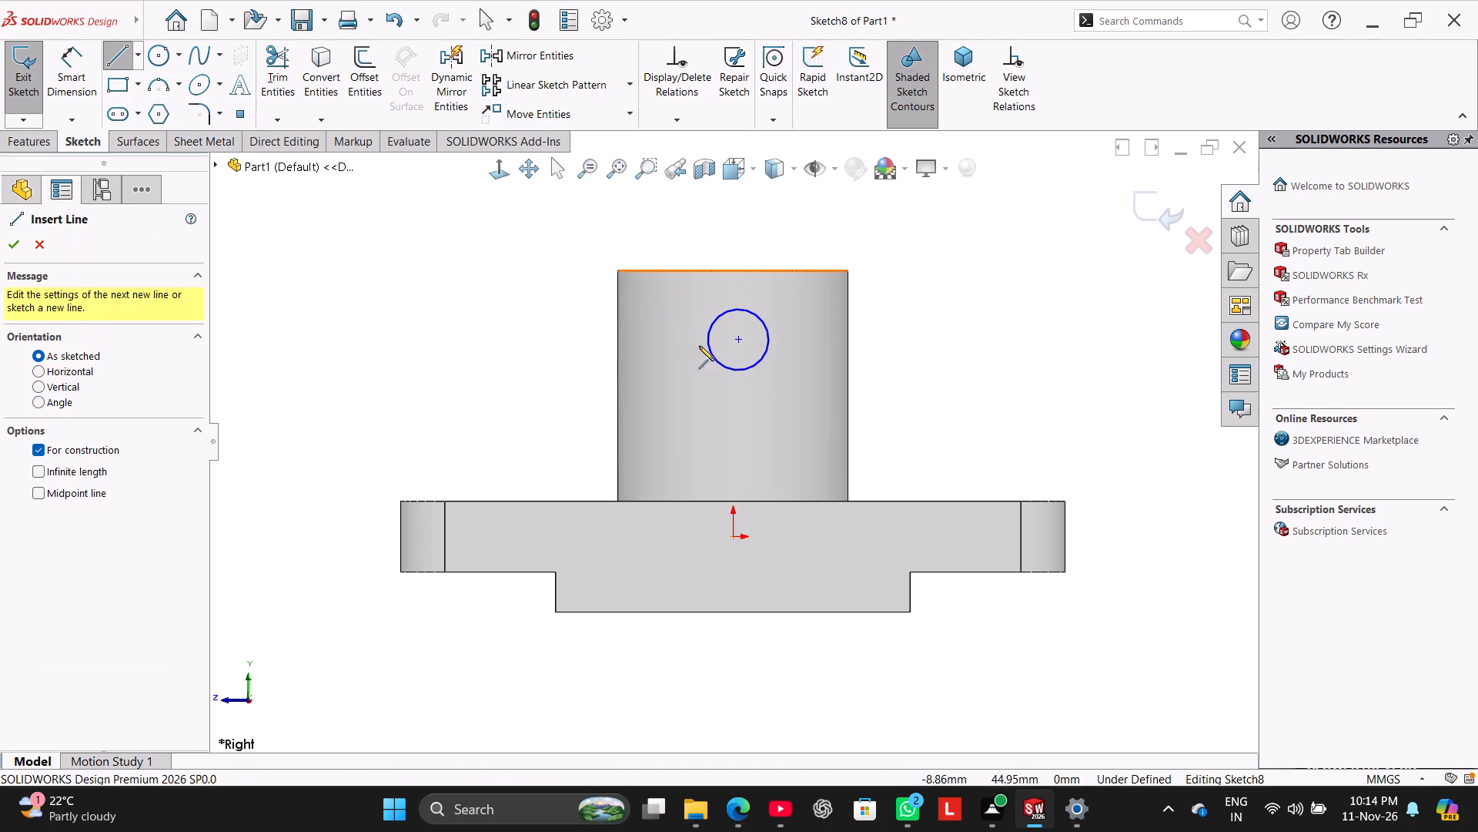
pyautogui.click(740, 338)
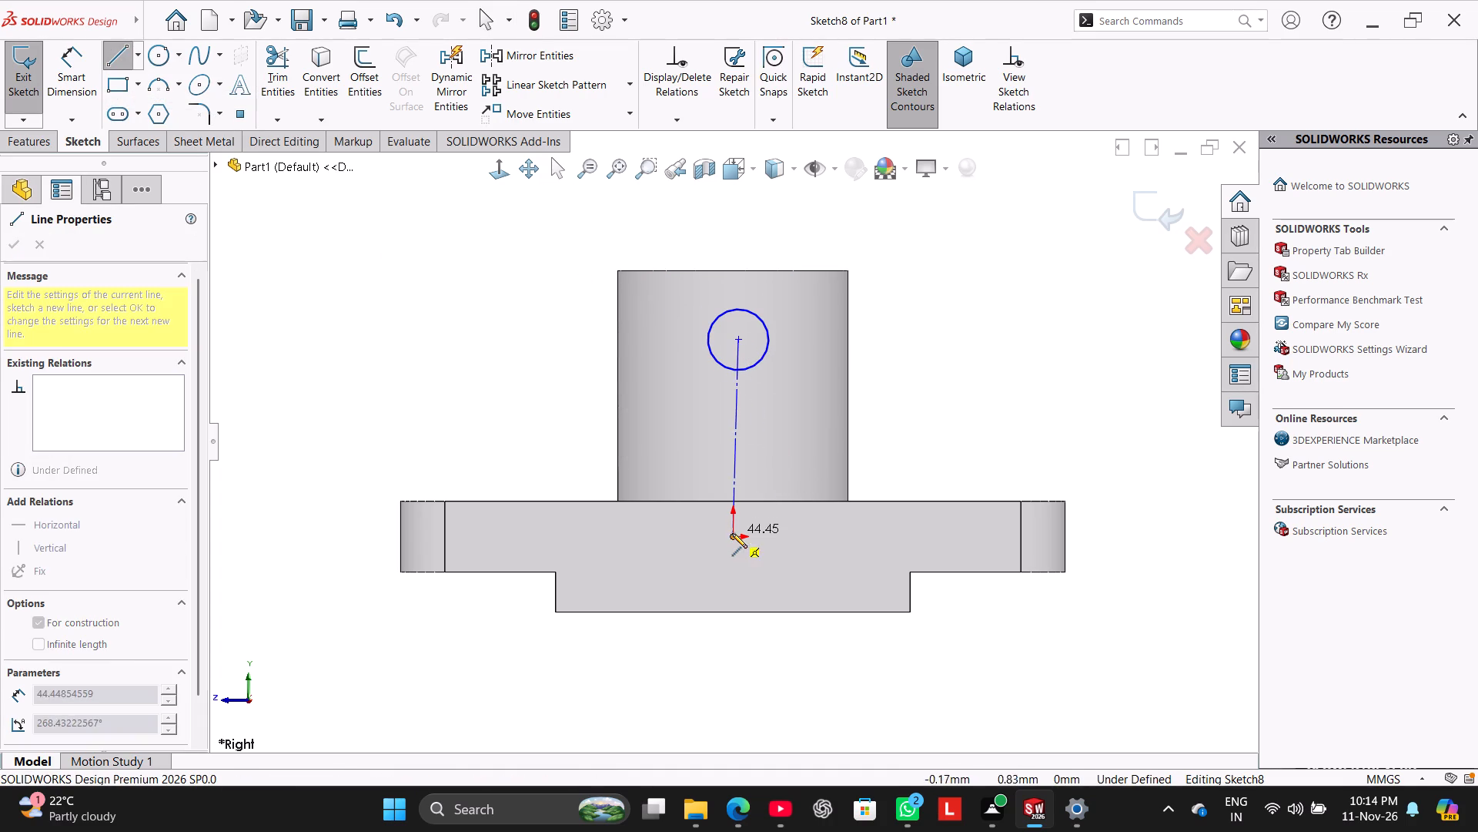
pyautogui.click(732, 533)
pyautogui.rightClick(433, 386)
pyautogui.click(470, 394)
pyautogui.rightClick(733, 415)
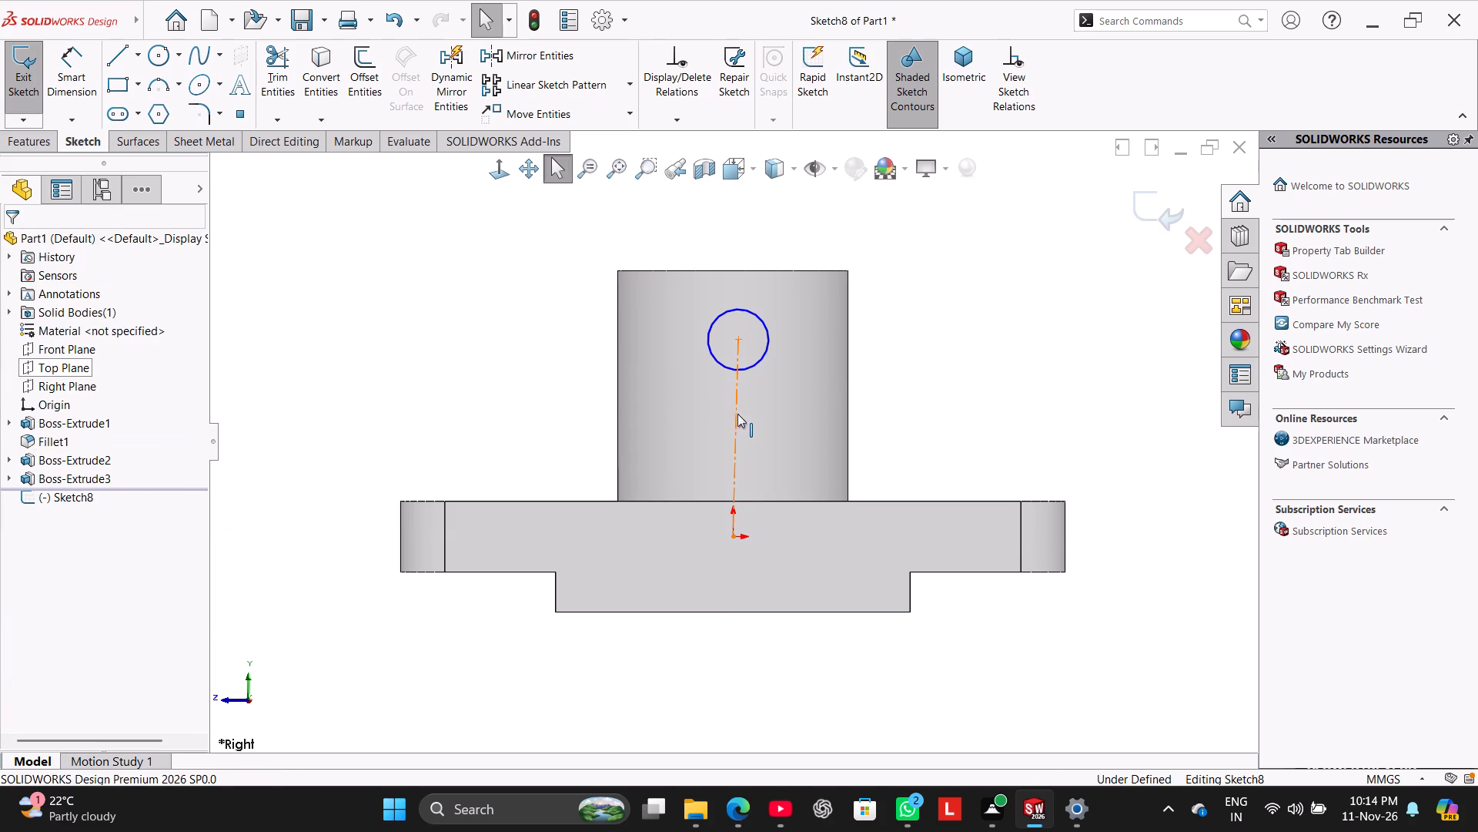
pyautogui.click(771, 368)
pyautogui.click(494, 304)
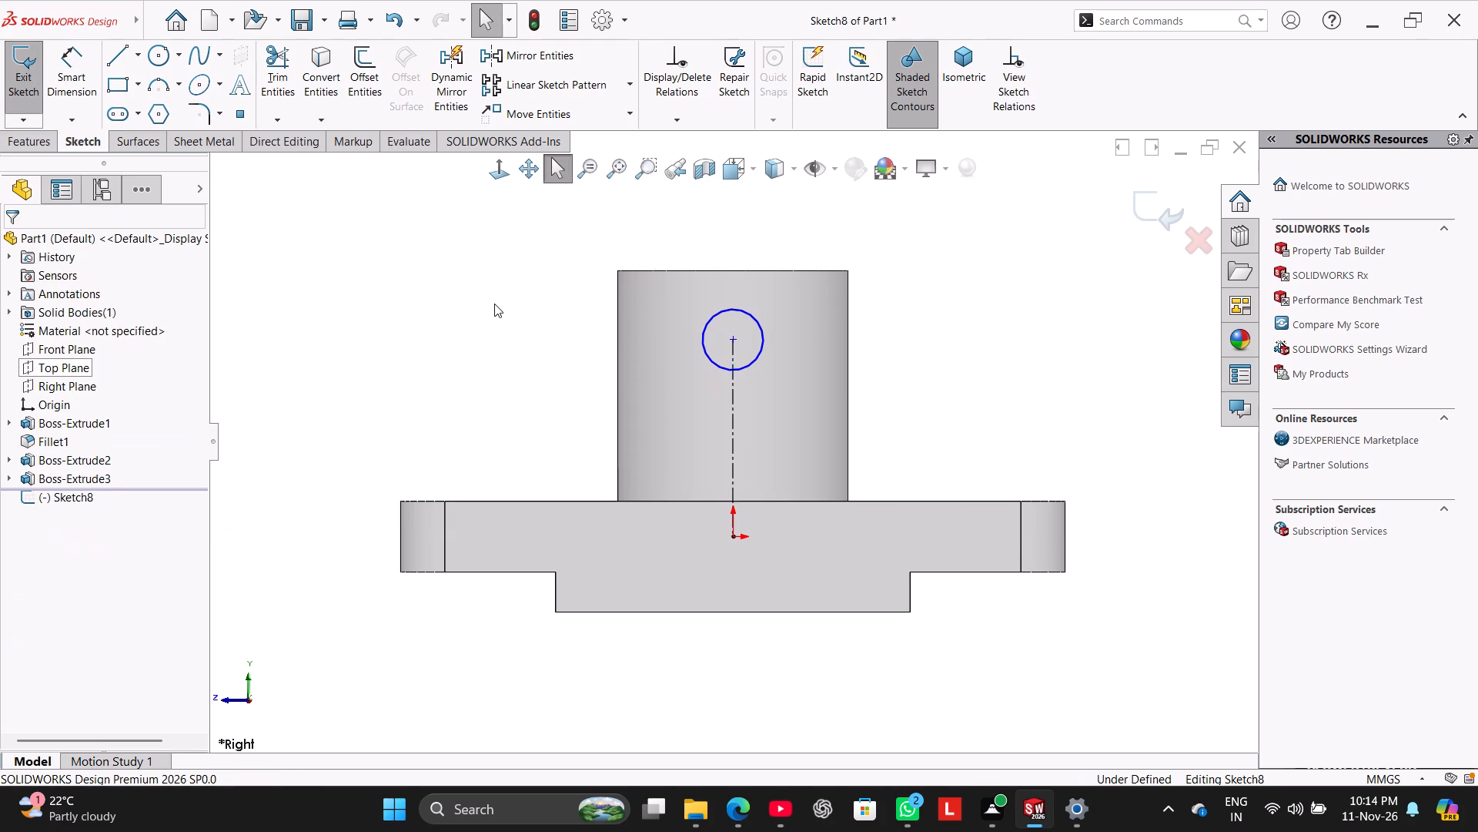
# Dimension the circle's diameter to 44 mm.
pyautogui.click(73, 62)
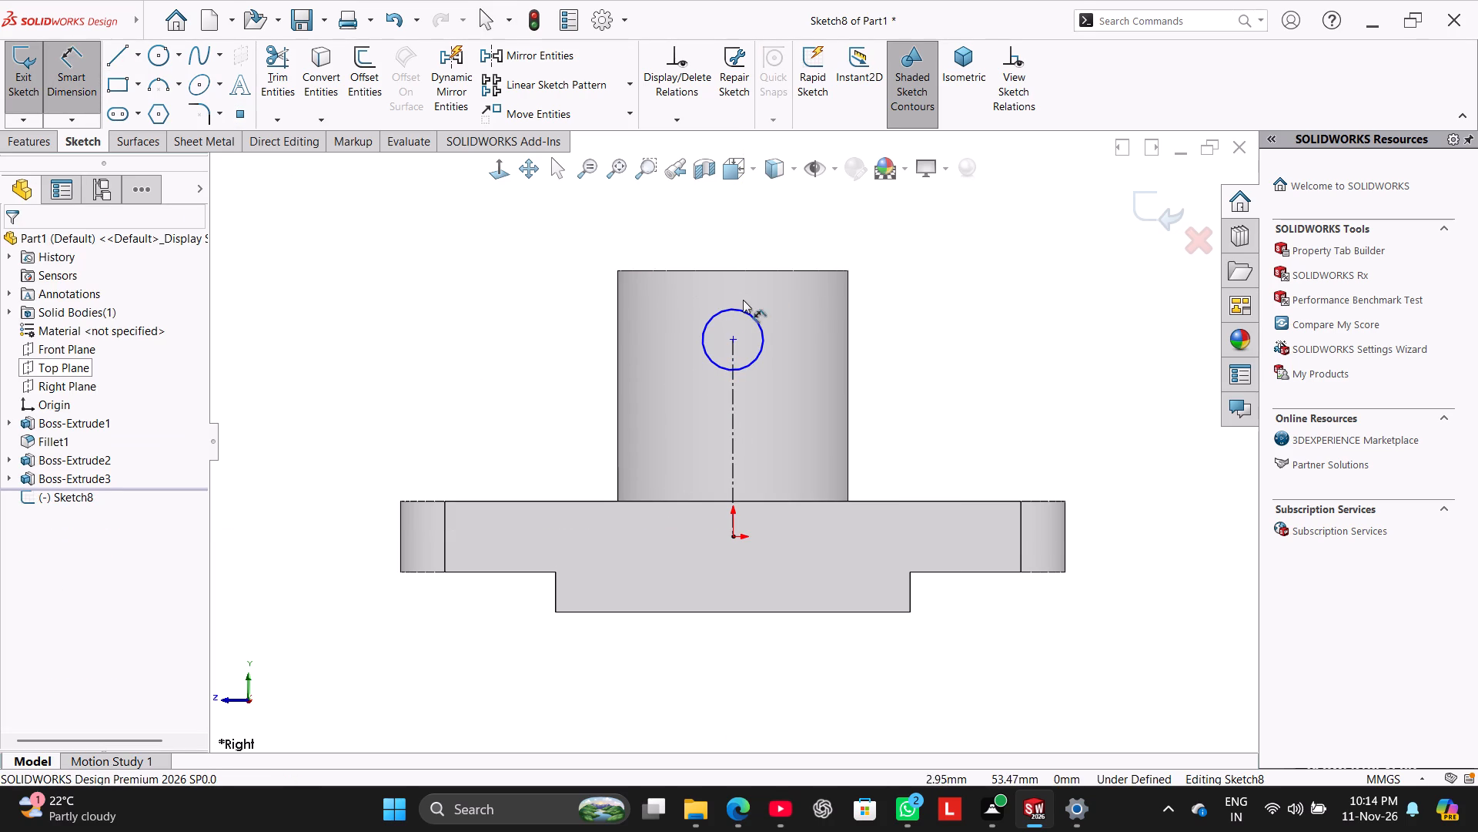
pyautogui.click(732, 307)
pyautogui.click(473, 233)
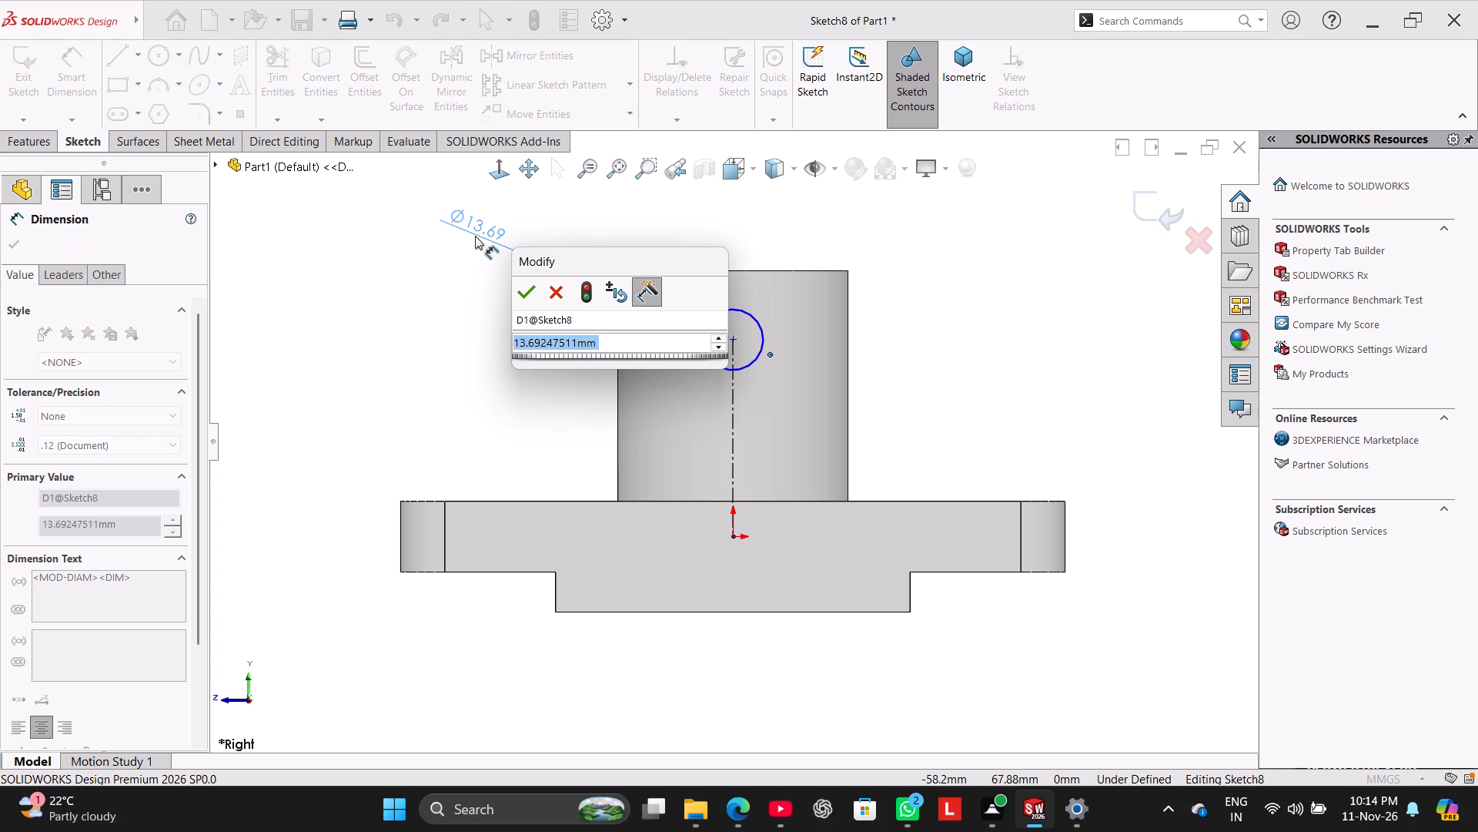
pyautogui.write('44')
pyautogui.press('Return')
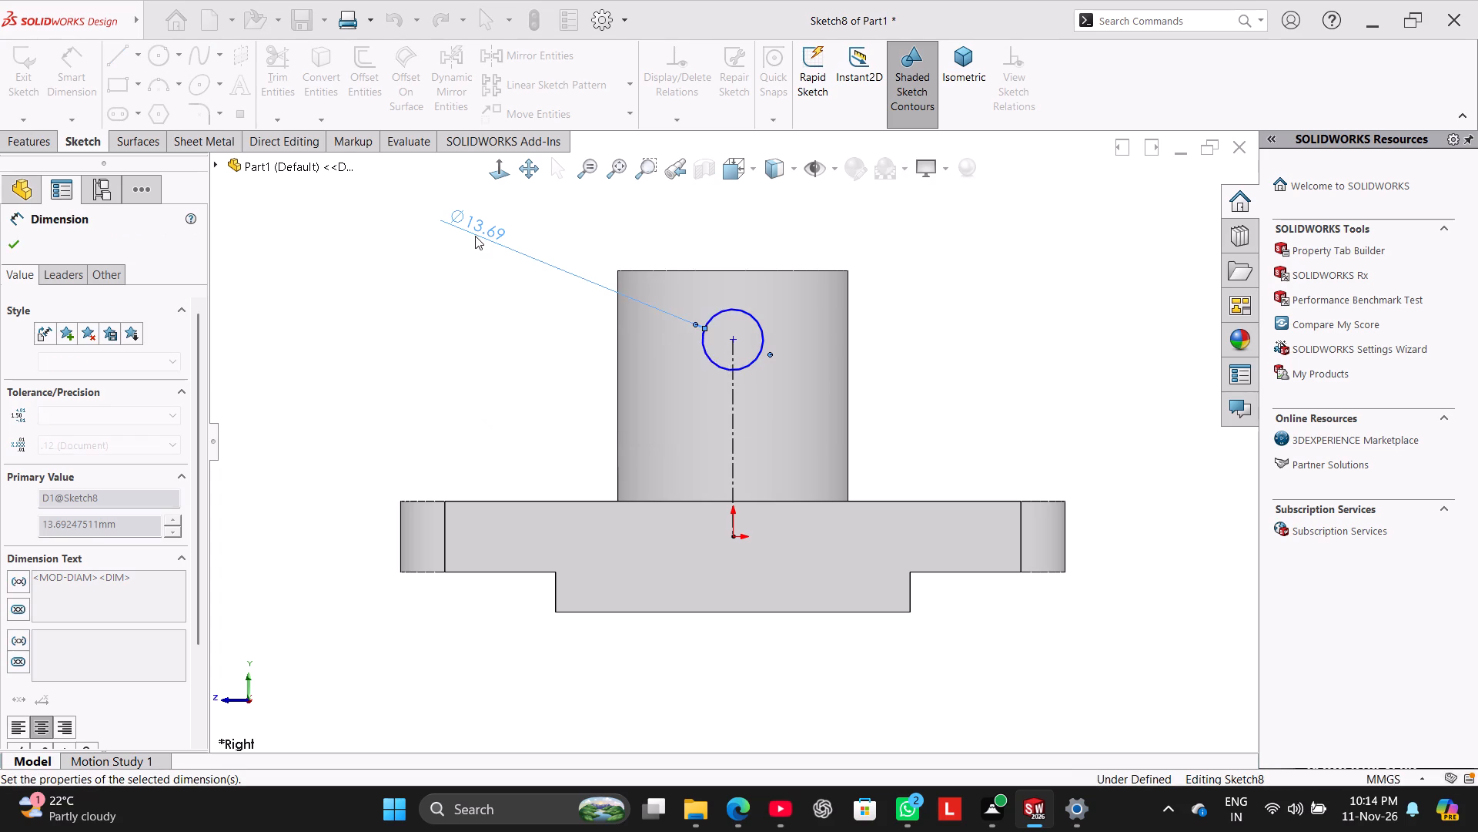
# Draw a smaller circle concentric with the 44 mm circle and dimension its diameter to 24 mm.
pyautogui.click(147, 47)
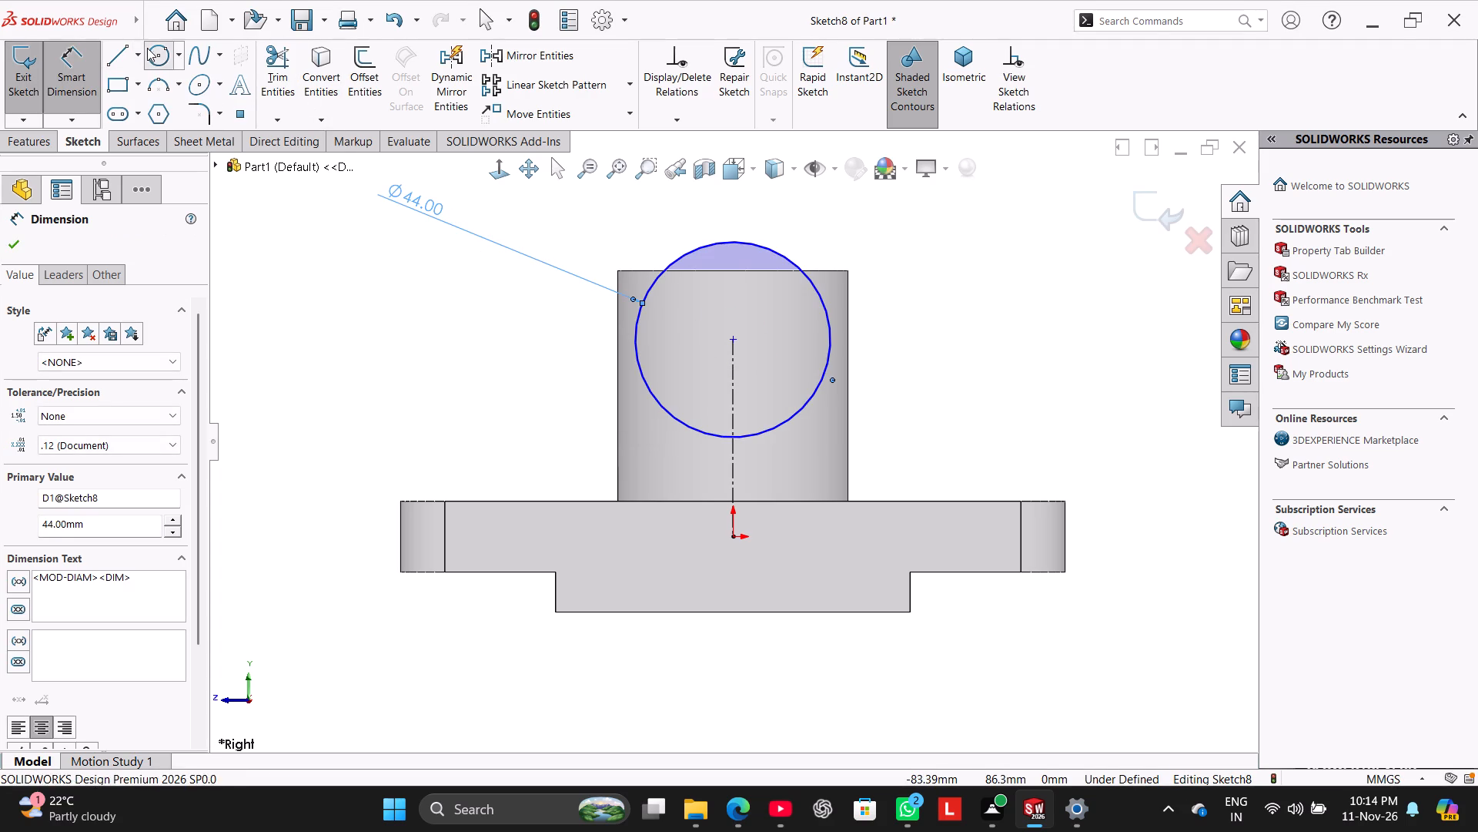
pyautogui.click(732, 338)
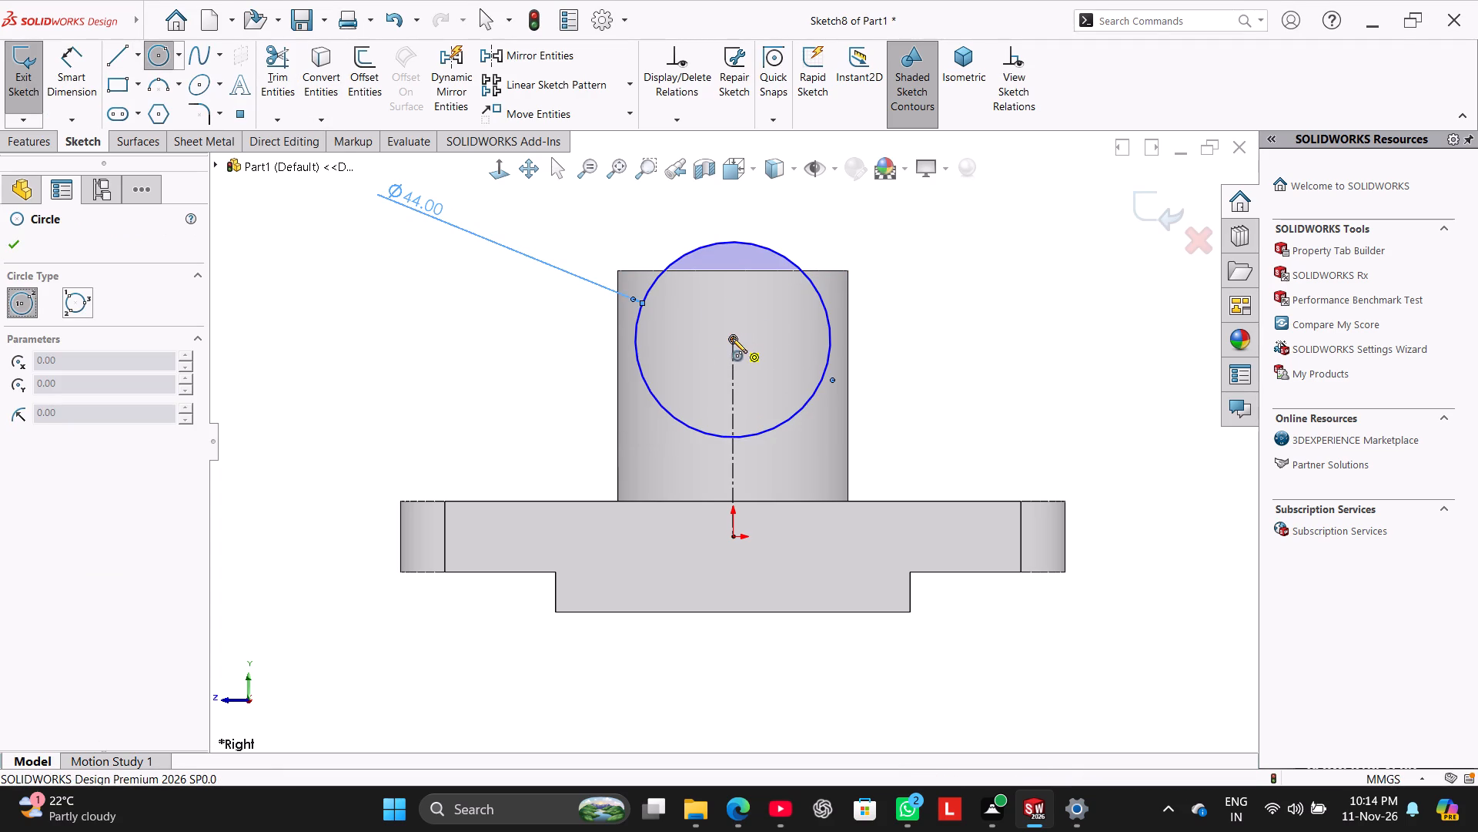
pyautogui.click(745, 368)
pyautogui.click(53, 69)
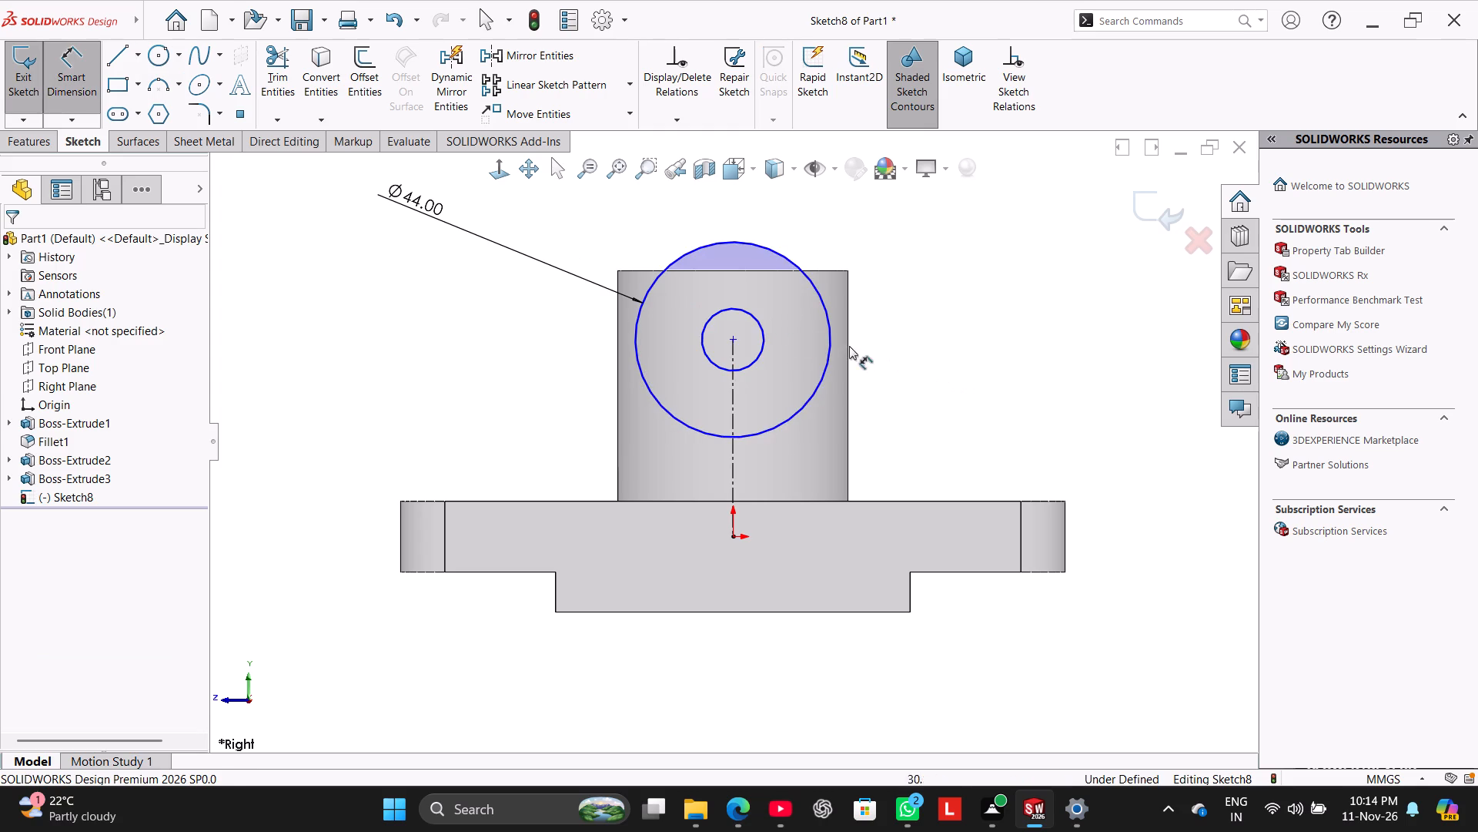
pyautogui.click(724, 309)
pyautogui.click(925, 216)
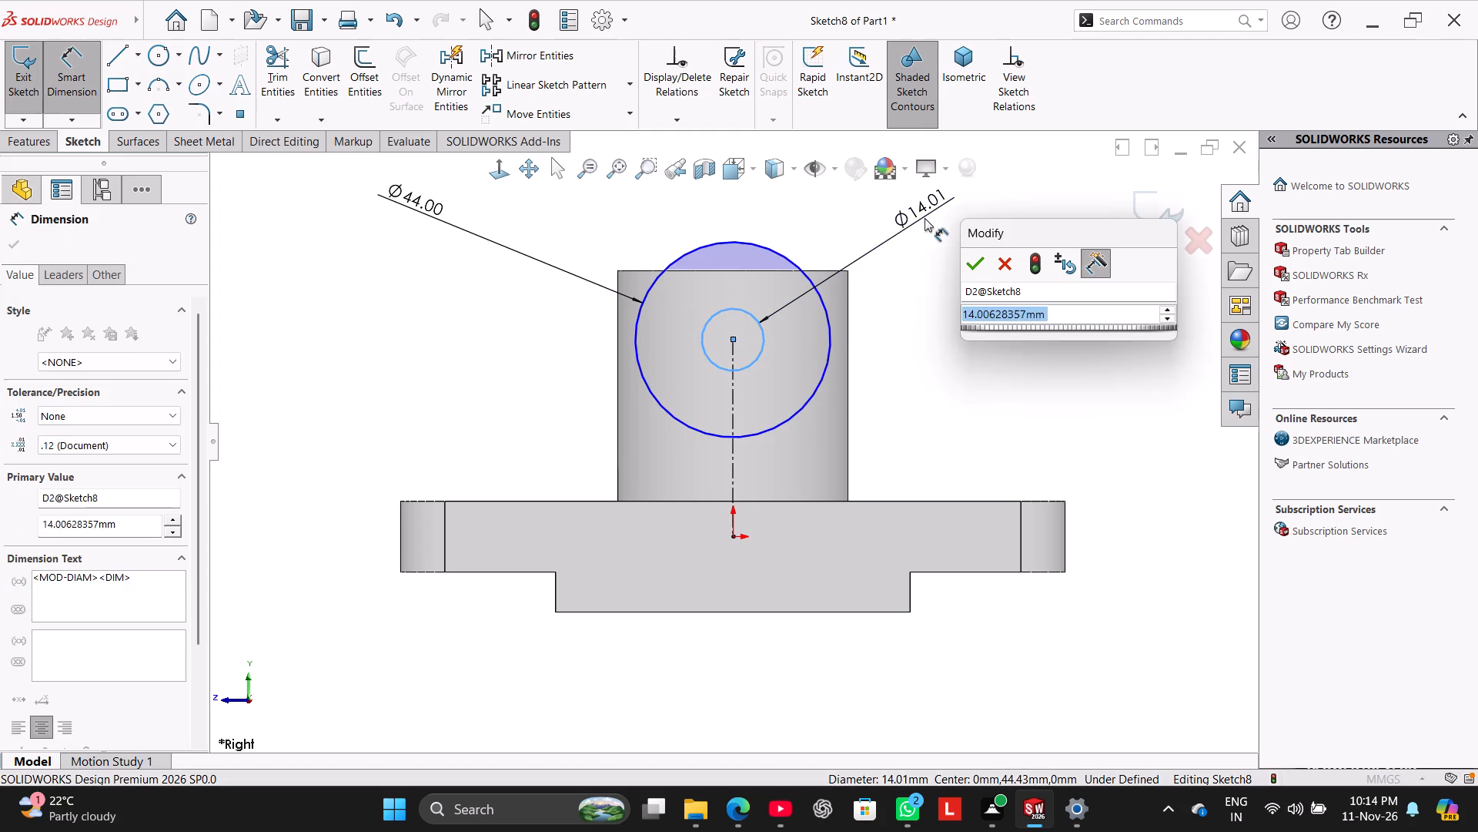
pyautogui.write('24')
pyautogui.press('Return')
pyautogui.rightClick(973, 360)
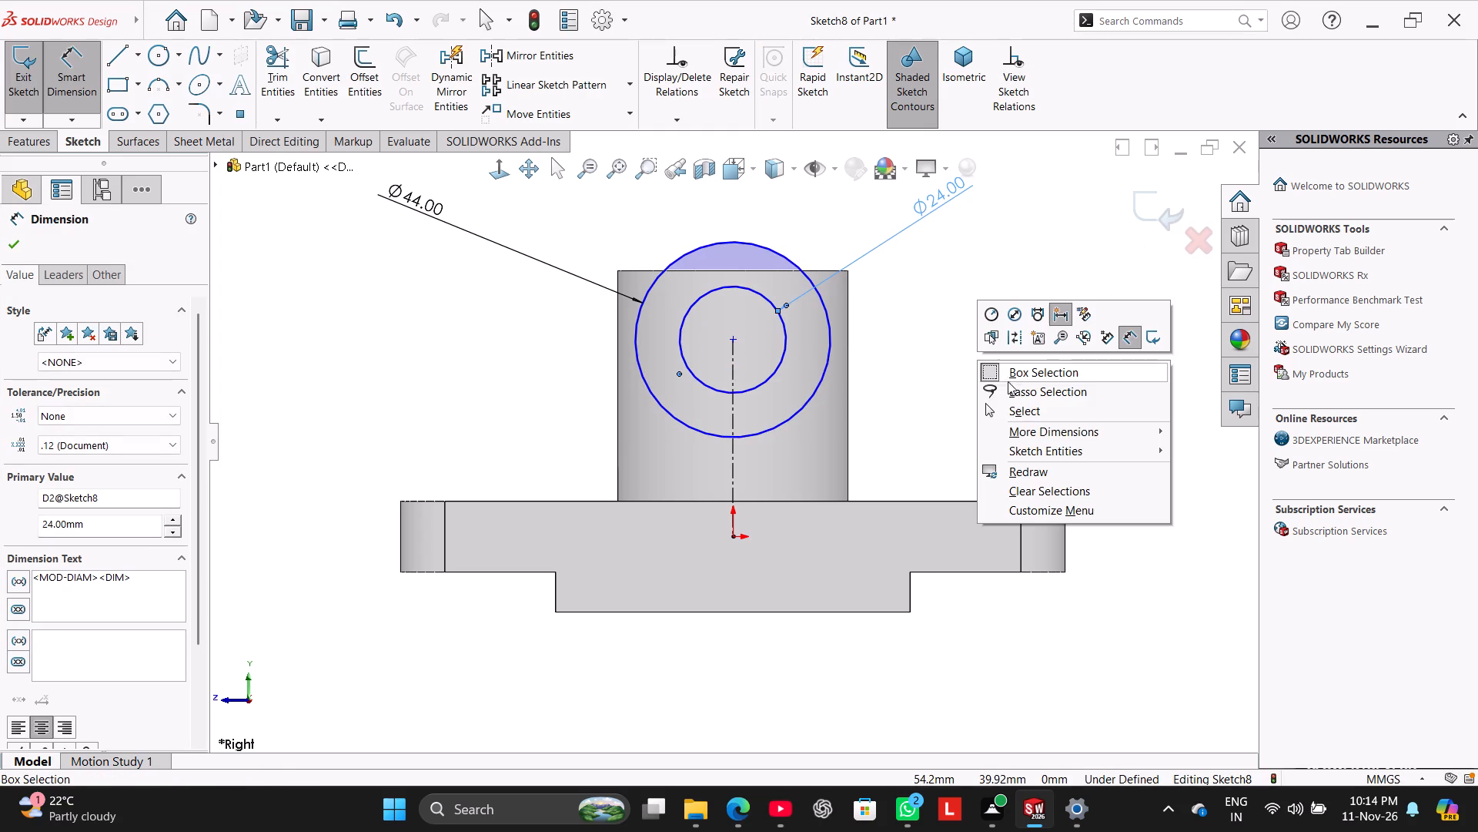
pyautogui.click(1024, 414)
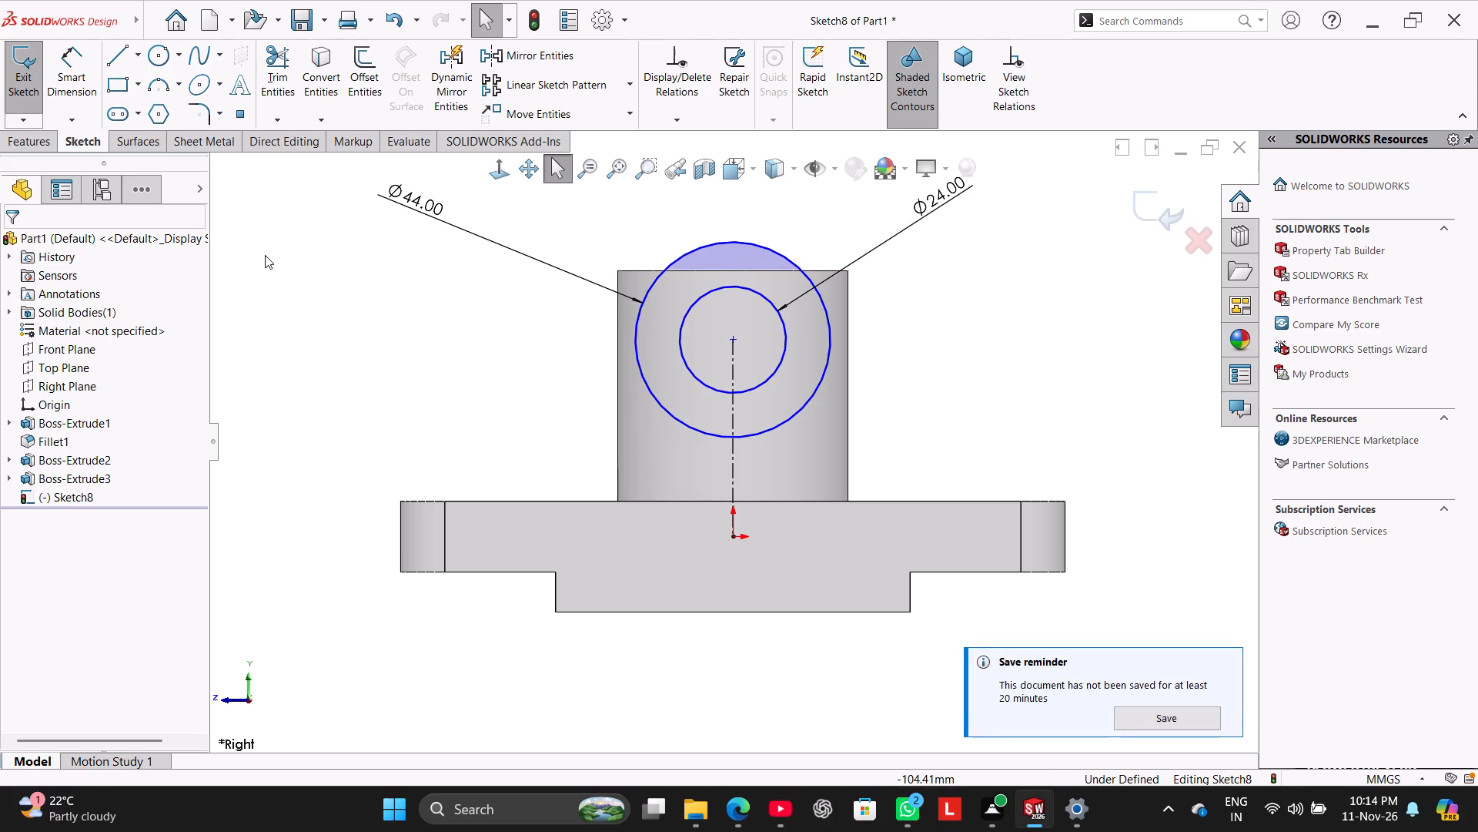
# Dimension the height of the circles' centre above the lower block's bottom edge to 55 mm.
pyautogui.click(77, 75)
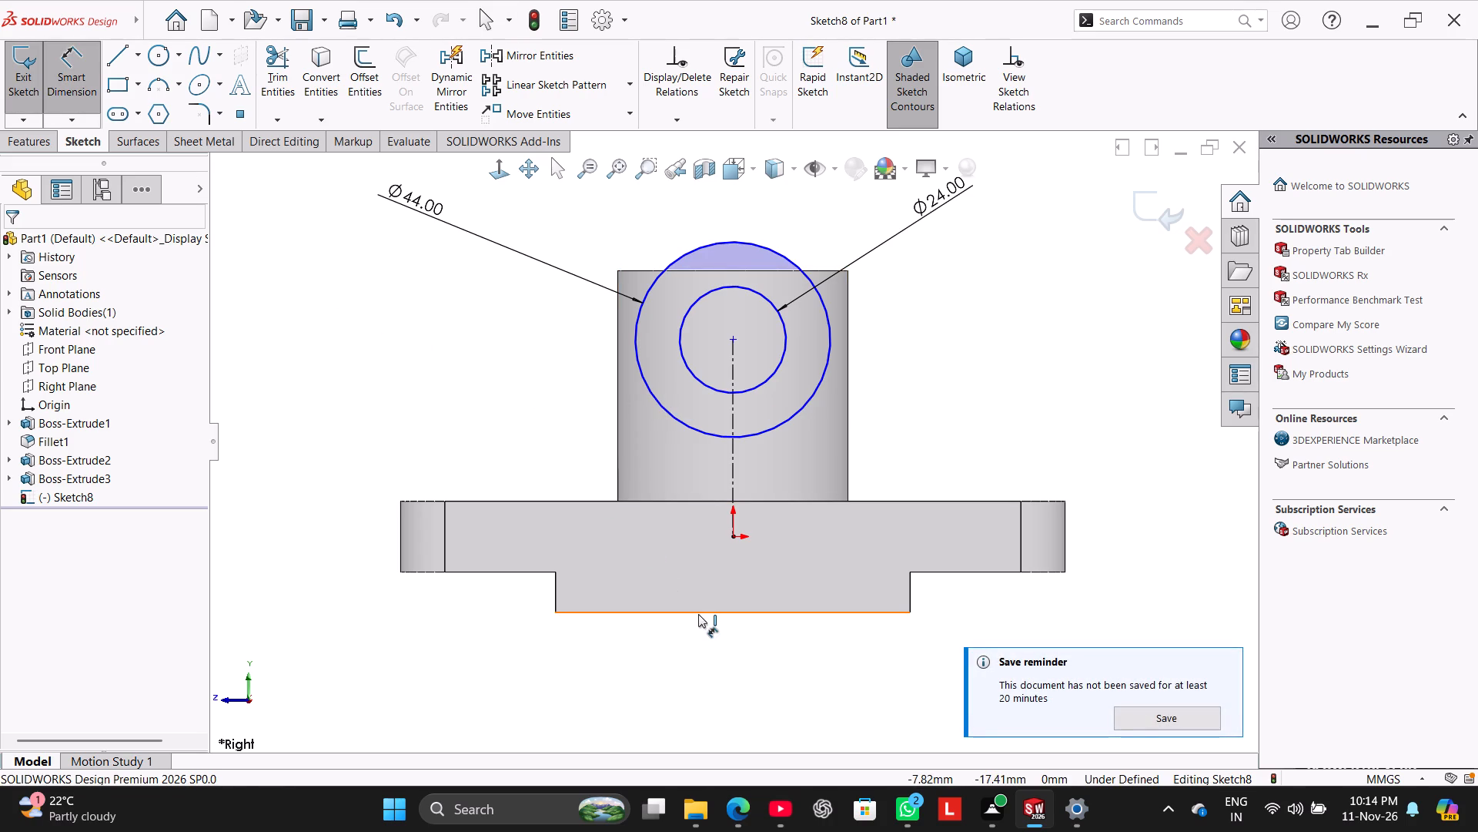
pyautogui.click(698, 614)
pyautogui.click(734, 340)
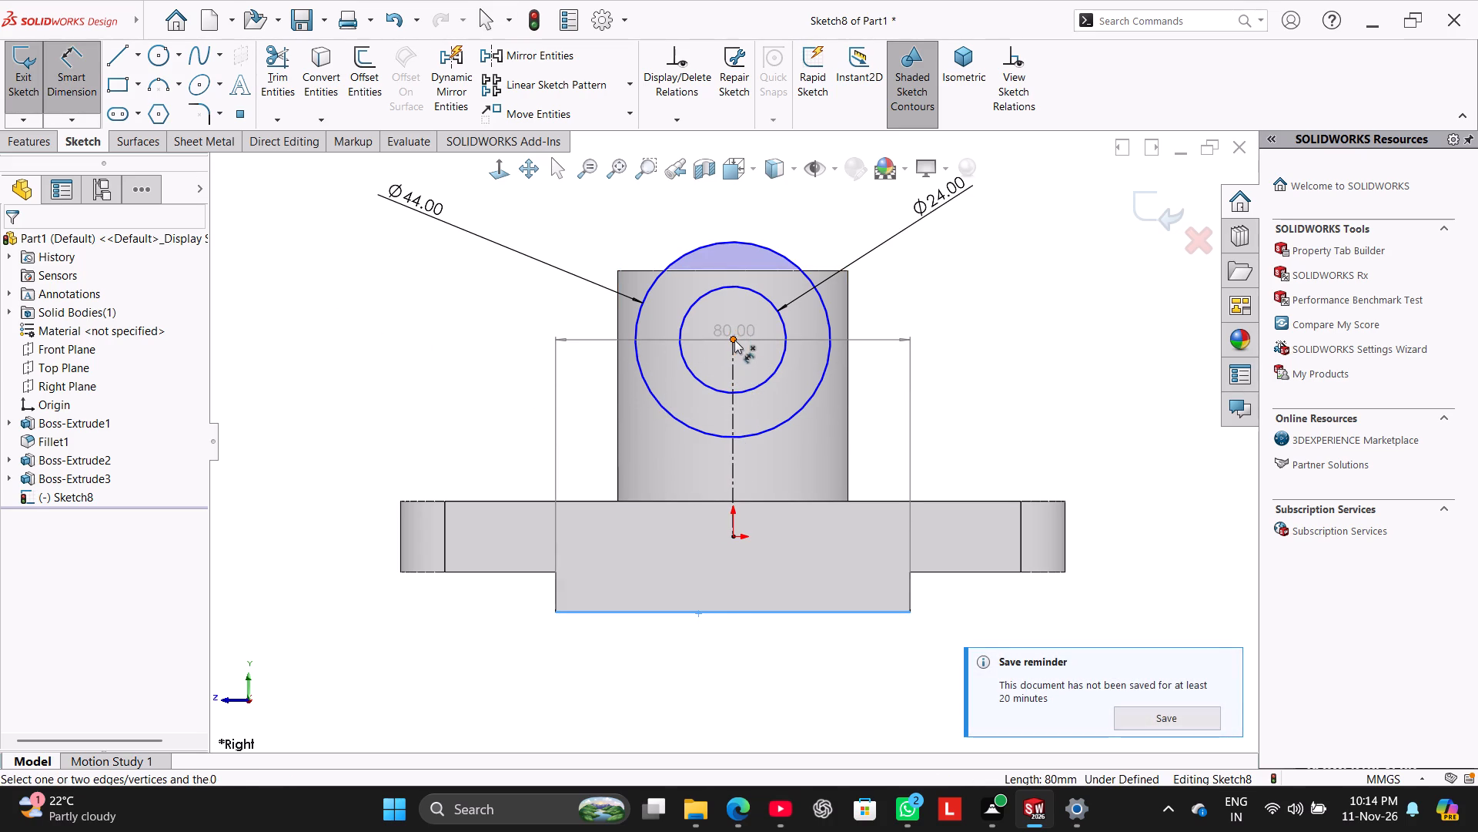
pyautogui.click(275, 428)
pyautogui.write('55')
pyautogui.press('Return')
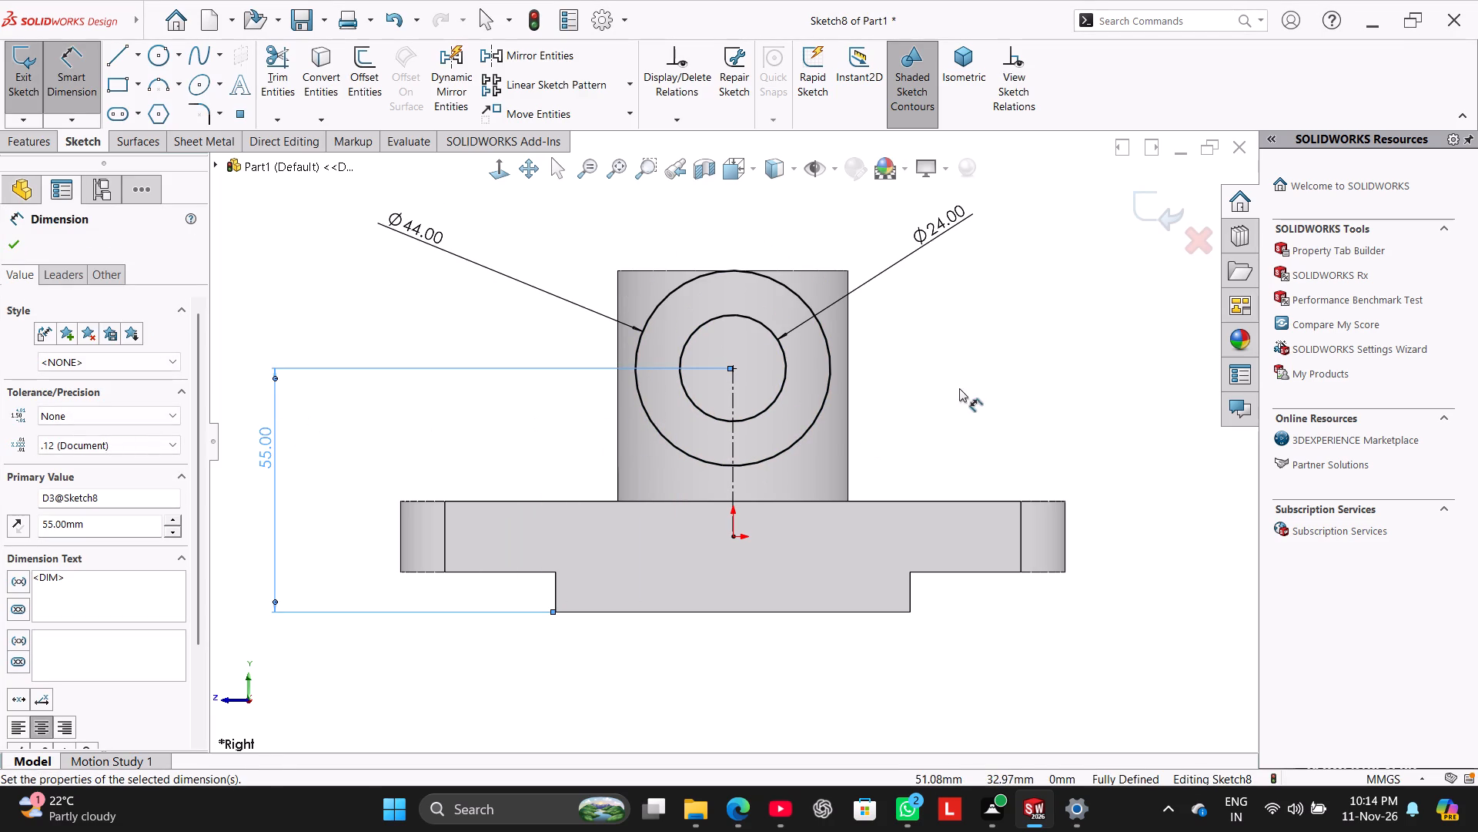
pyautogui.rightClick(959, 386)
pyautogui.click(1006, 434)
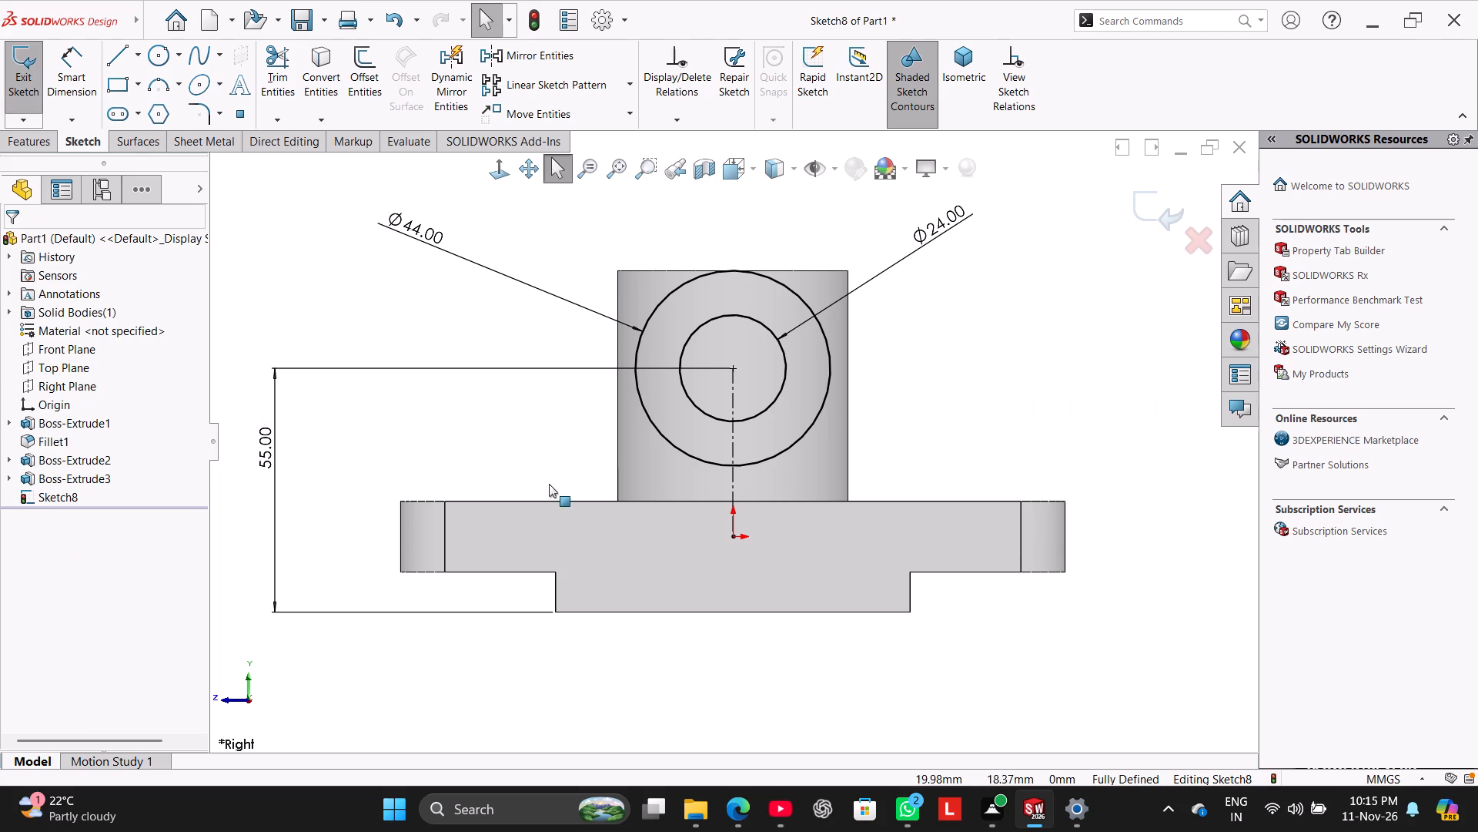
# Extrude the 44/24 mm ring profile from a 45 mm offset, reversed toward the hub and ending Up To Next.
pyautogui.click(35, 147)
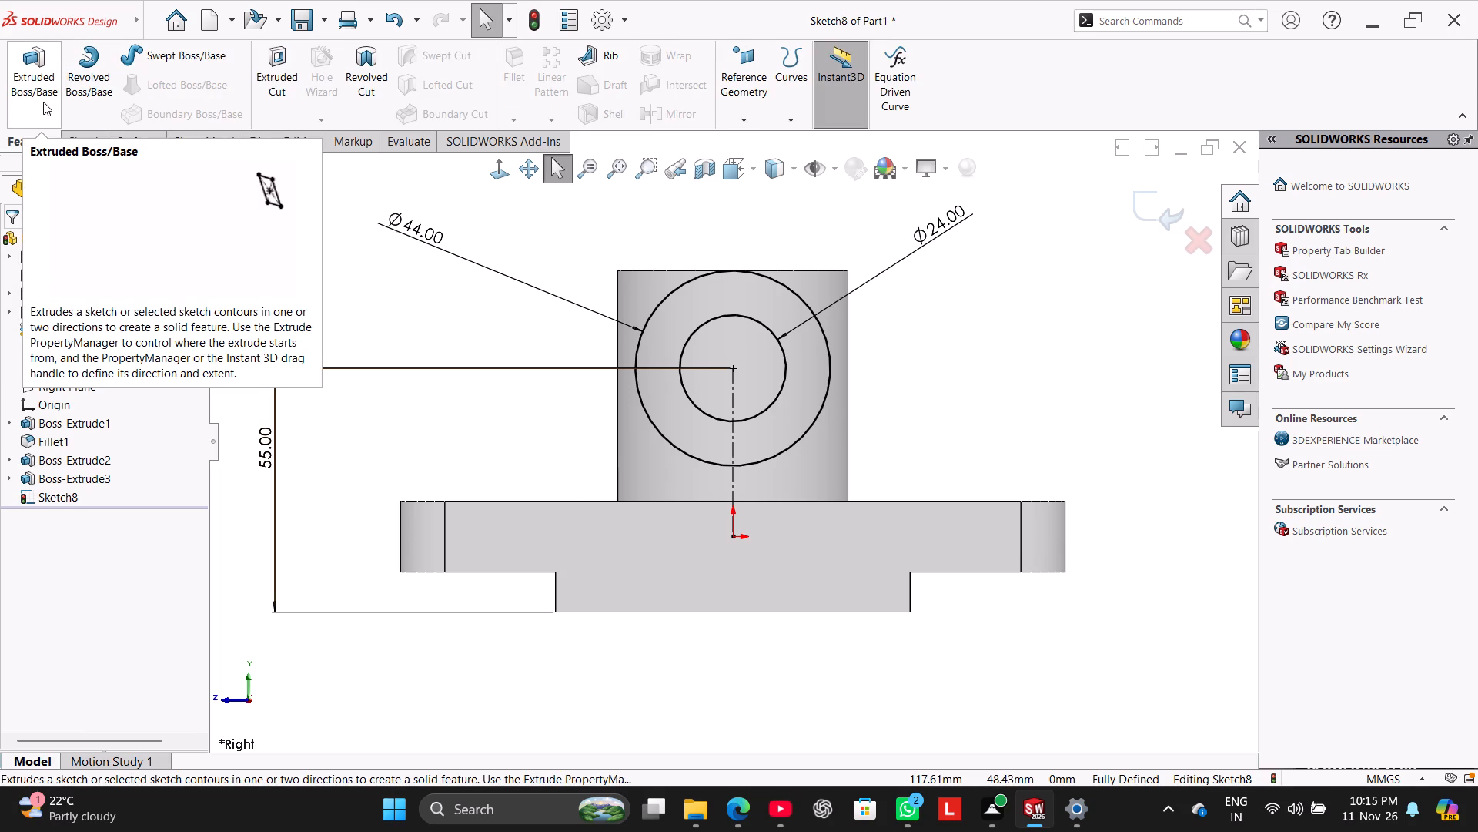
pyautogui.click(43, 102)
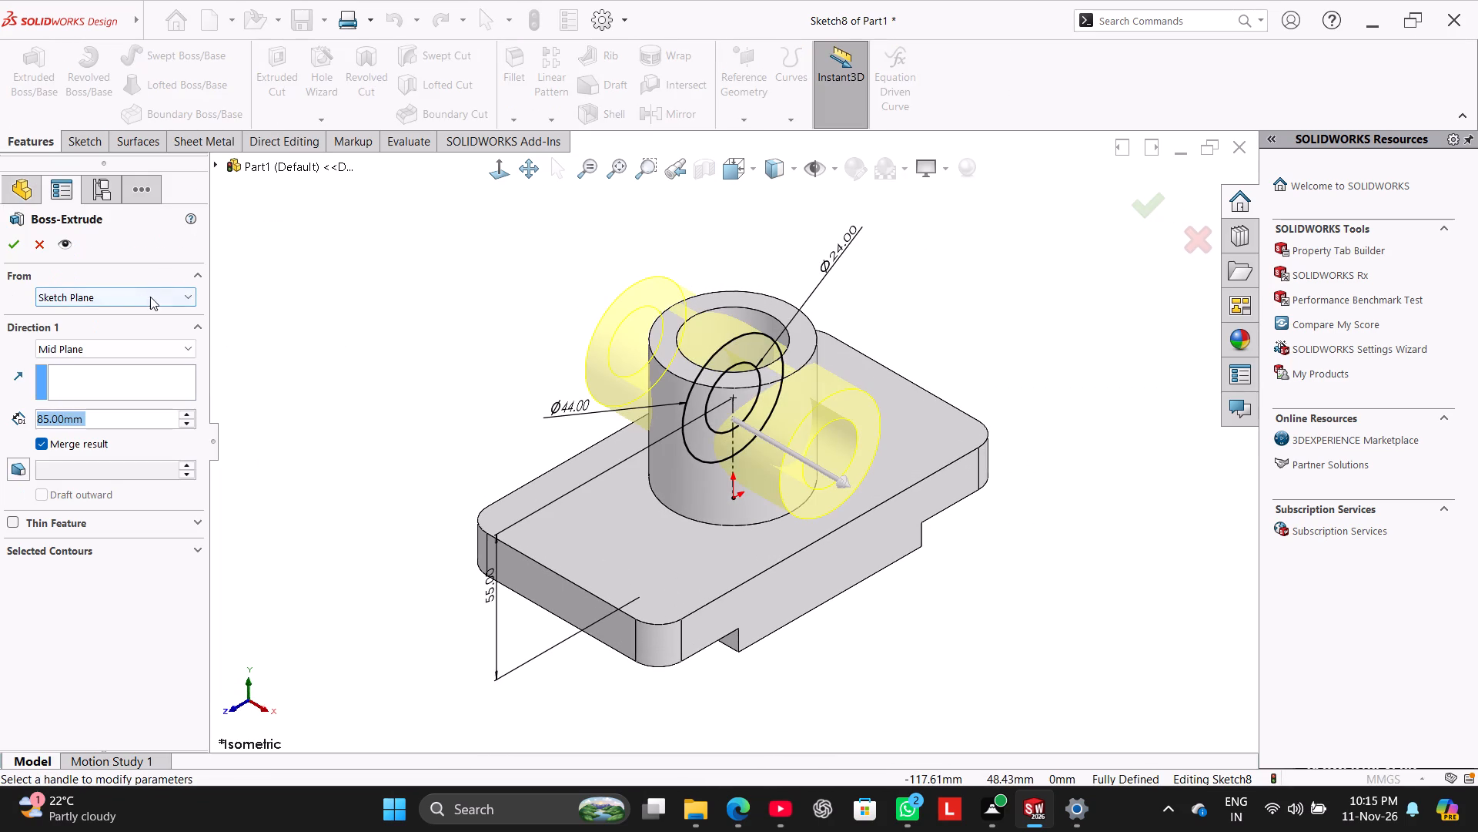
pyautogui.click(150, 297)
pyautogui.click(159, 356)
pyautogui.doubleClick(139, 331)
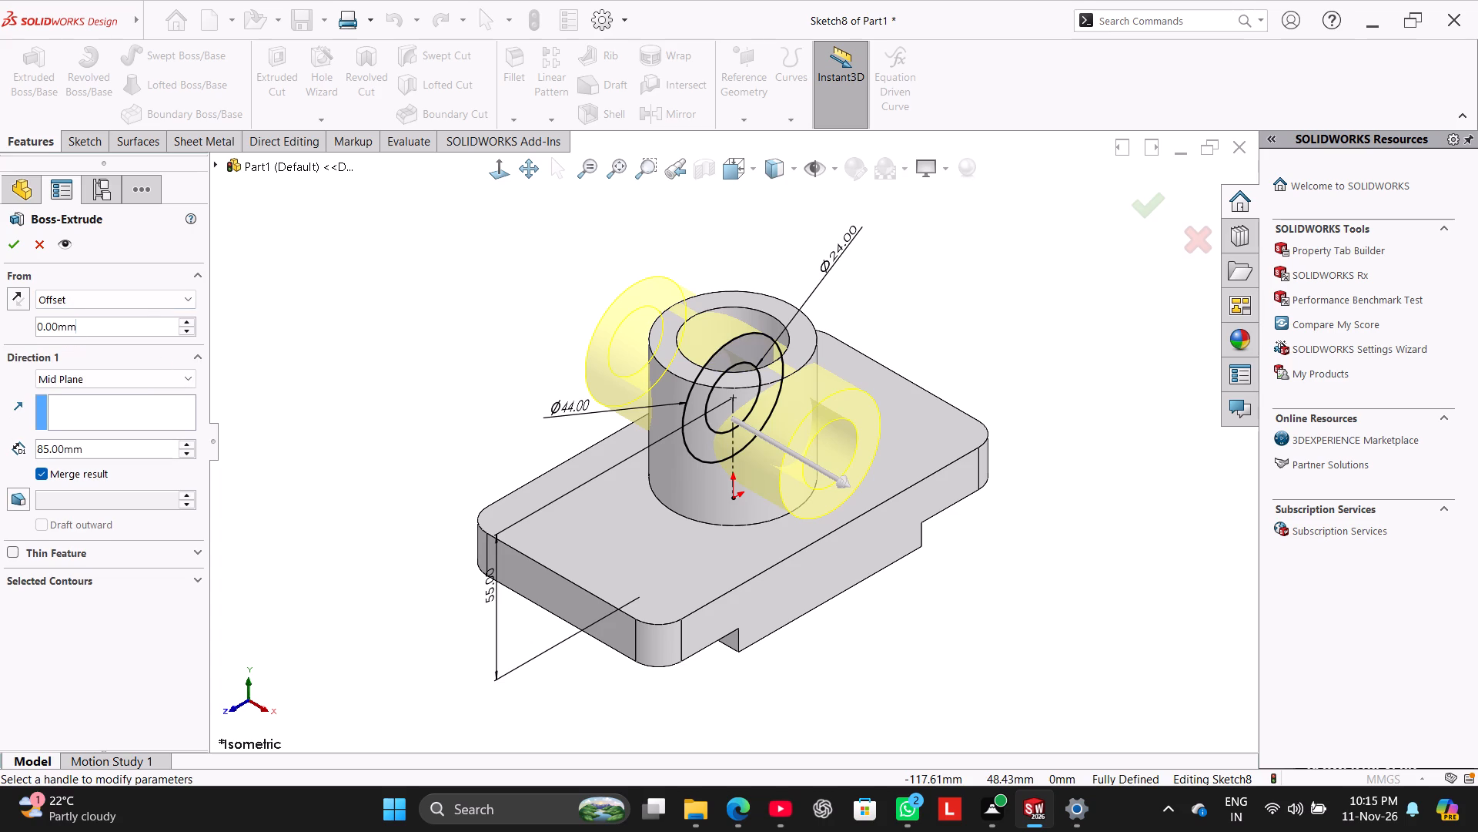
pyautogui.write('45')
pyautogui.press('Return')
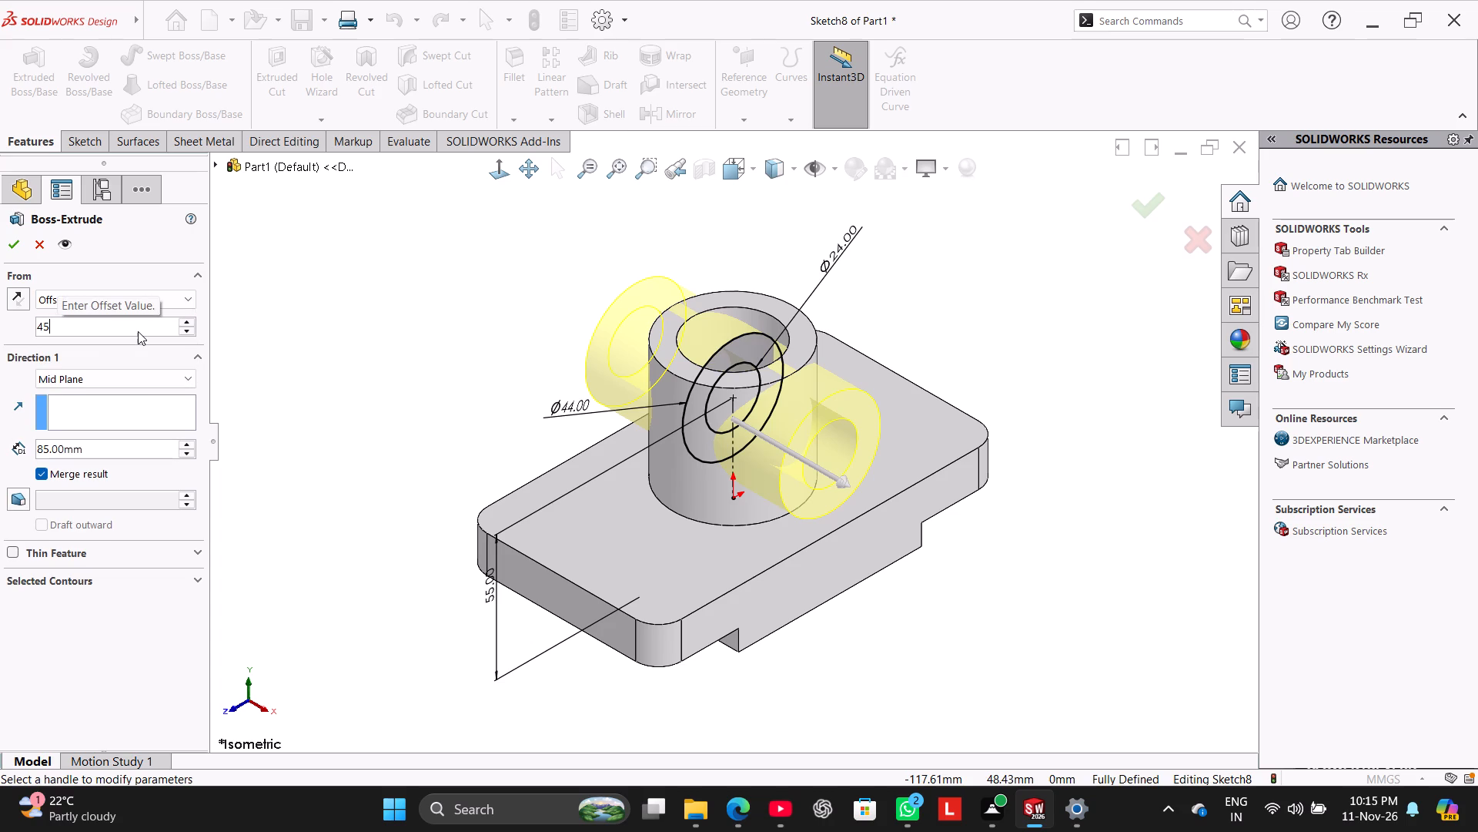
pyautogui.click(95, 384)
pyautogui.click(103, 396)
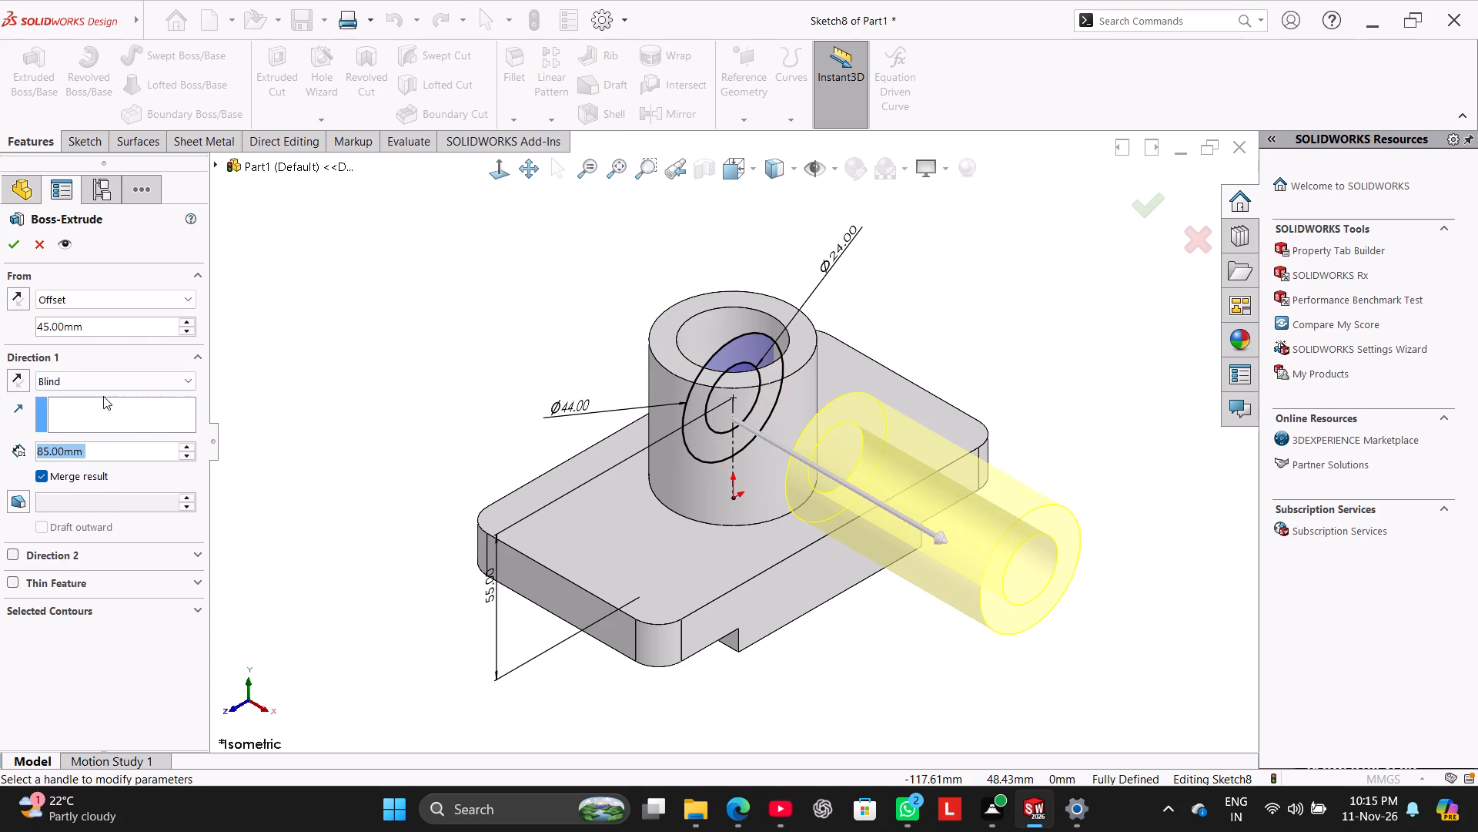
pyautogui.moveTo(461, 369); pyautogui.dragTo(487, 408, button='middle')
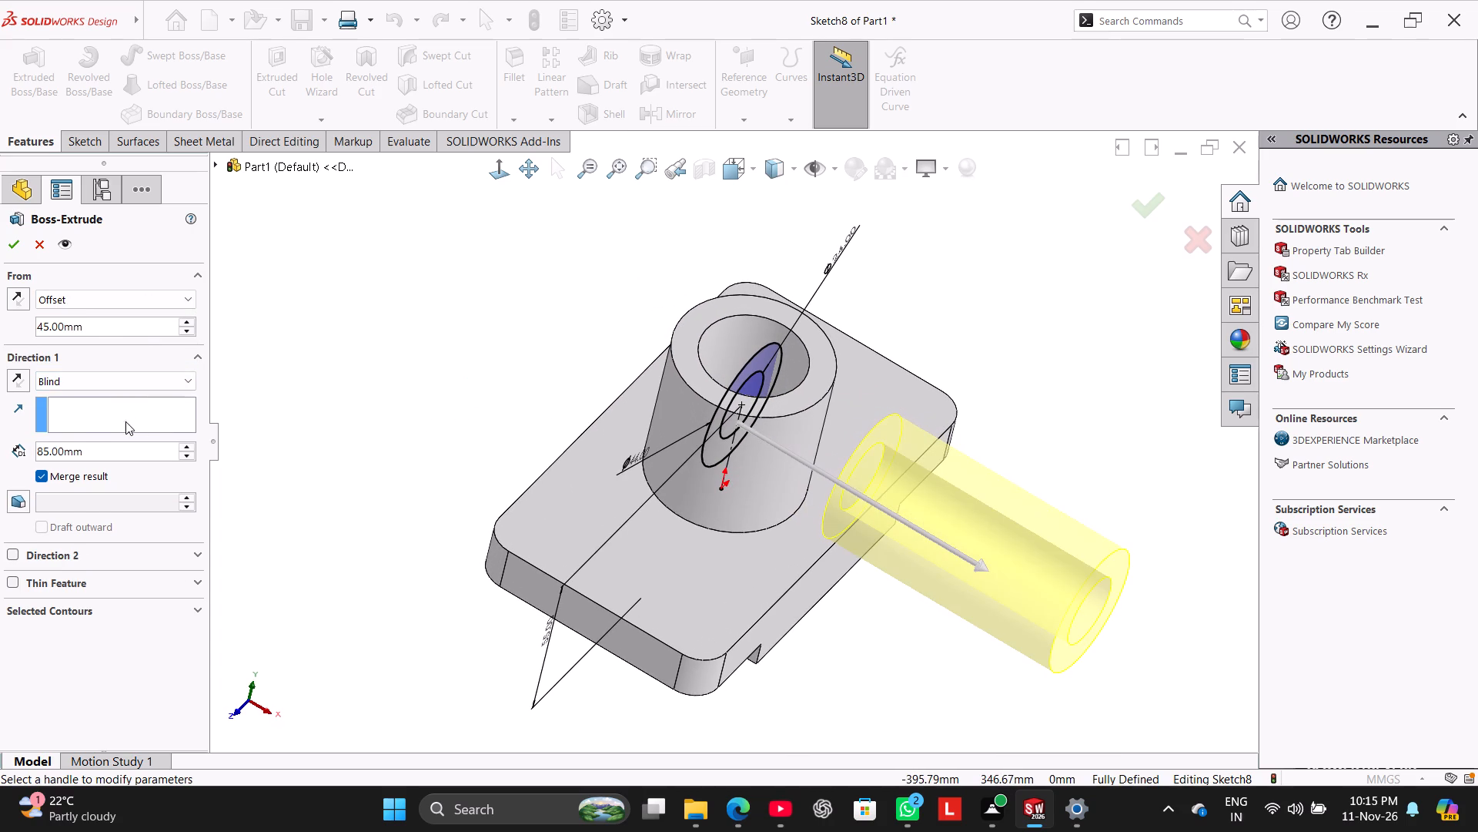
pyautogui.click(15, 381)
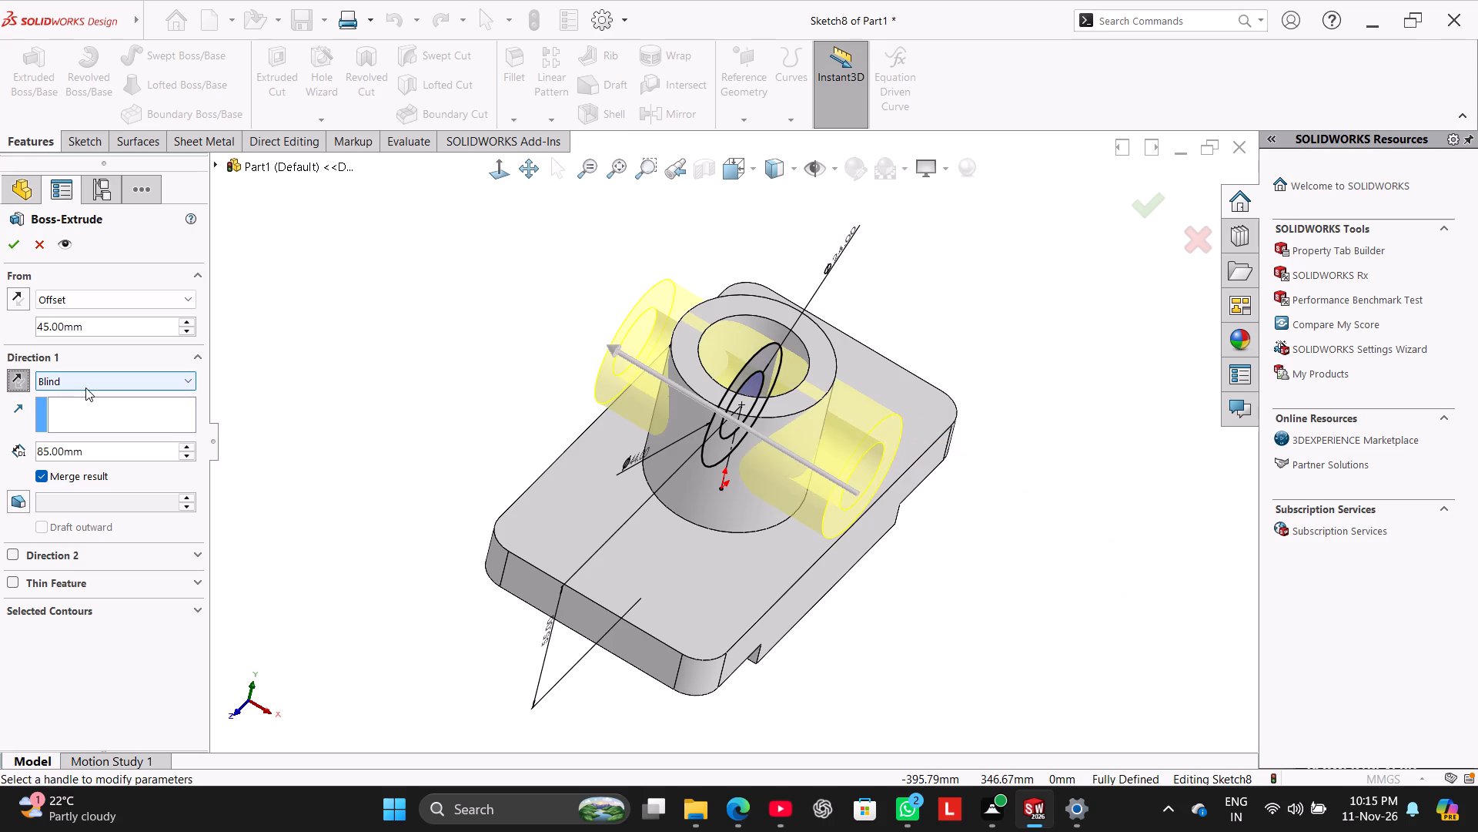
pyautogui.click(88, 387)
pyautogui.click(105, 419)
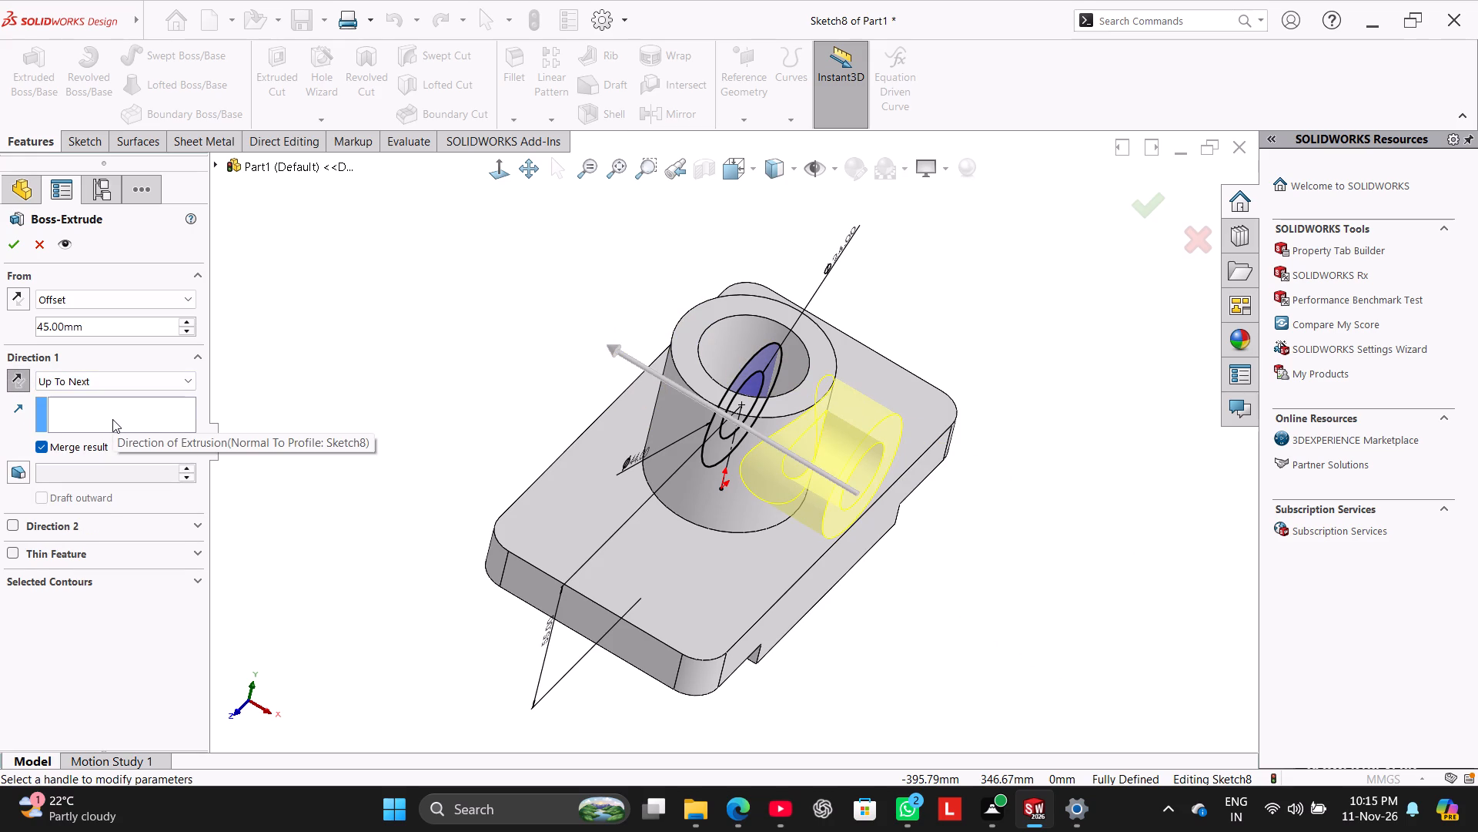
pyautogui.click(14, 243)
pyautogui.click(348, 308)
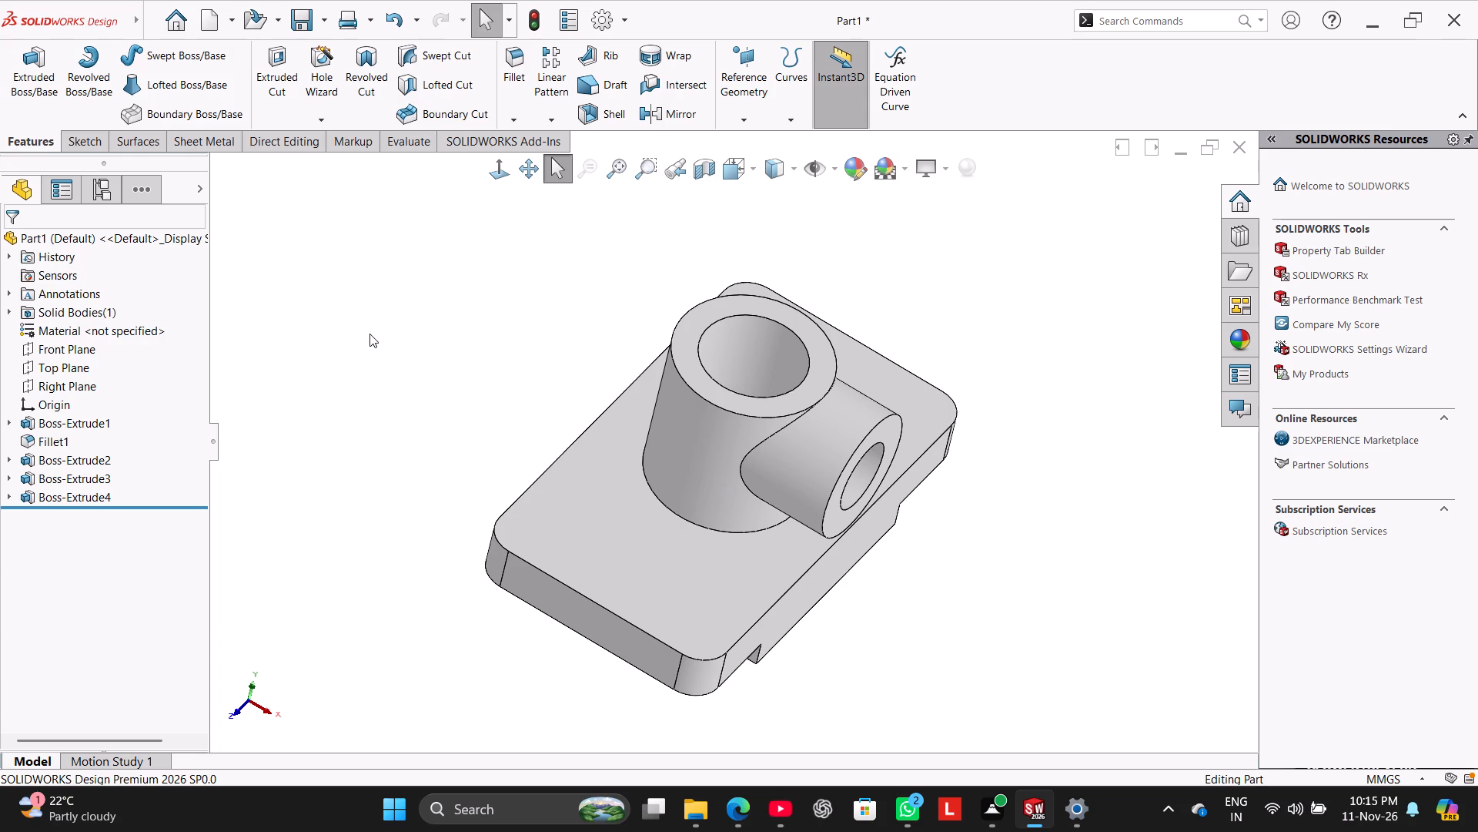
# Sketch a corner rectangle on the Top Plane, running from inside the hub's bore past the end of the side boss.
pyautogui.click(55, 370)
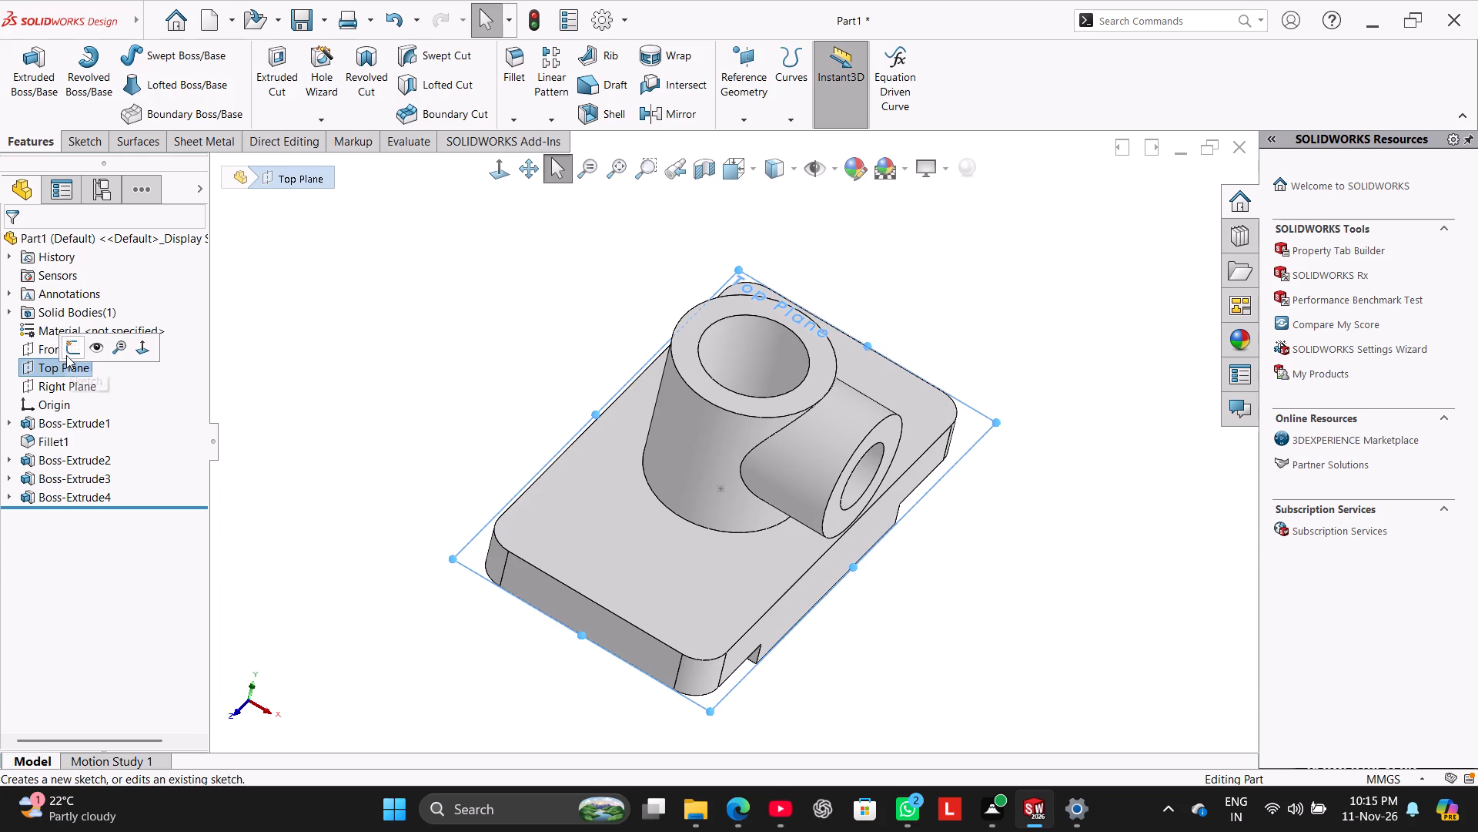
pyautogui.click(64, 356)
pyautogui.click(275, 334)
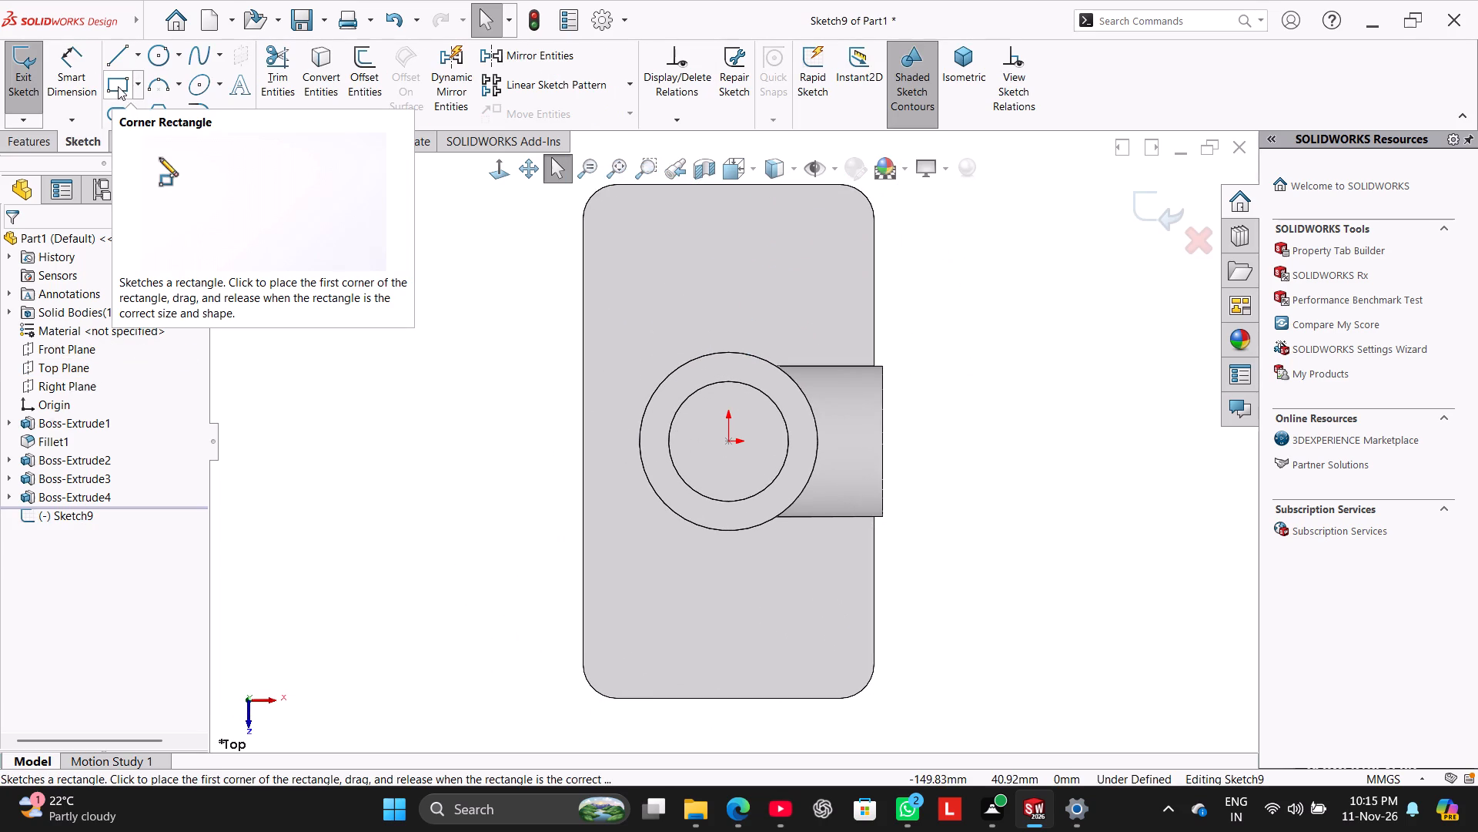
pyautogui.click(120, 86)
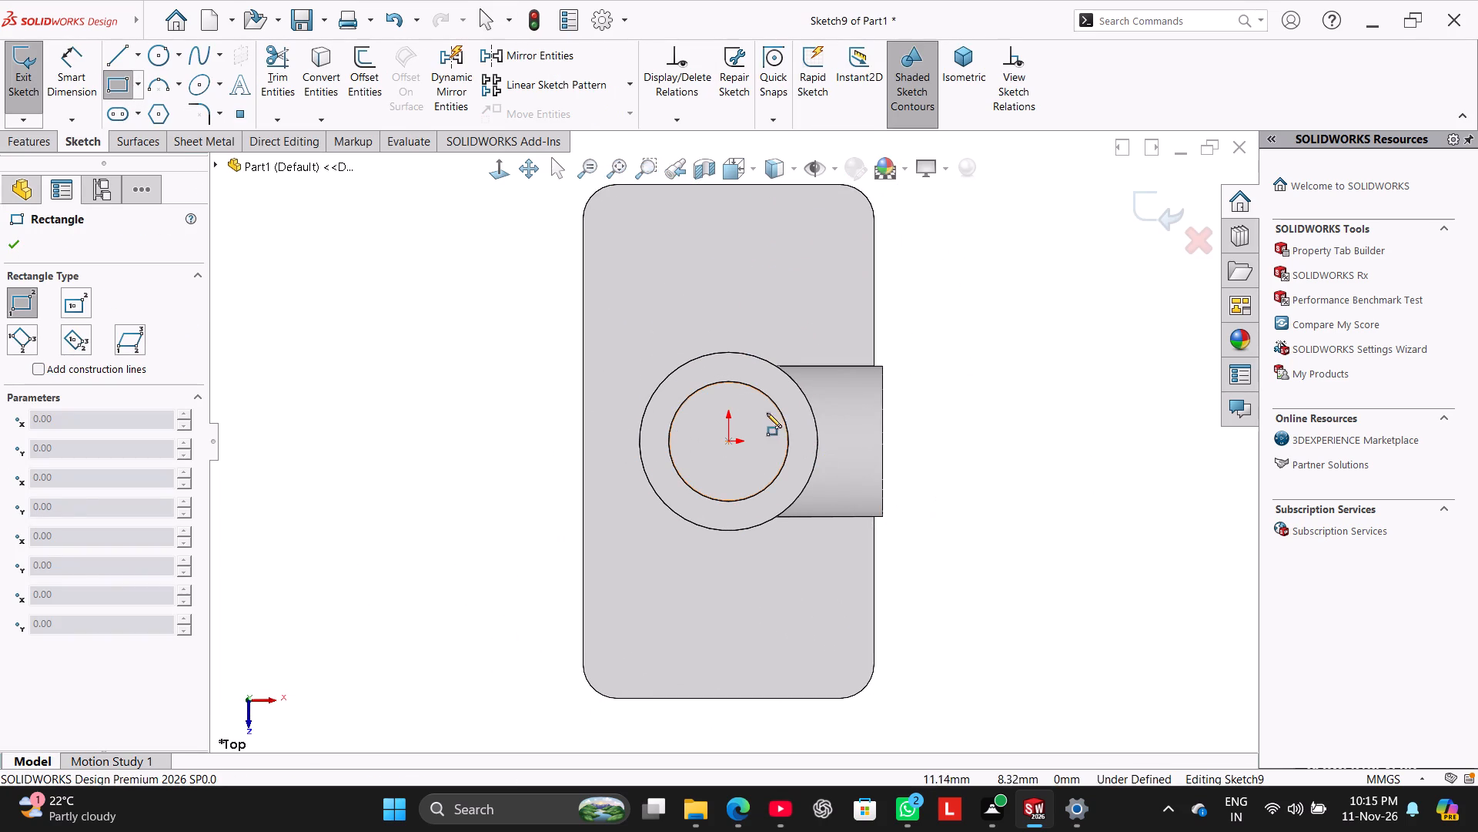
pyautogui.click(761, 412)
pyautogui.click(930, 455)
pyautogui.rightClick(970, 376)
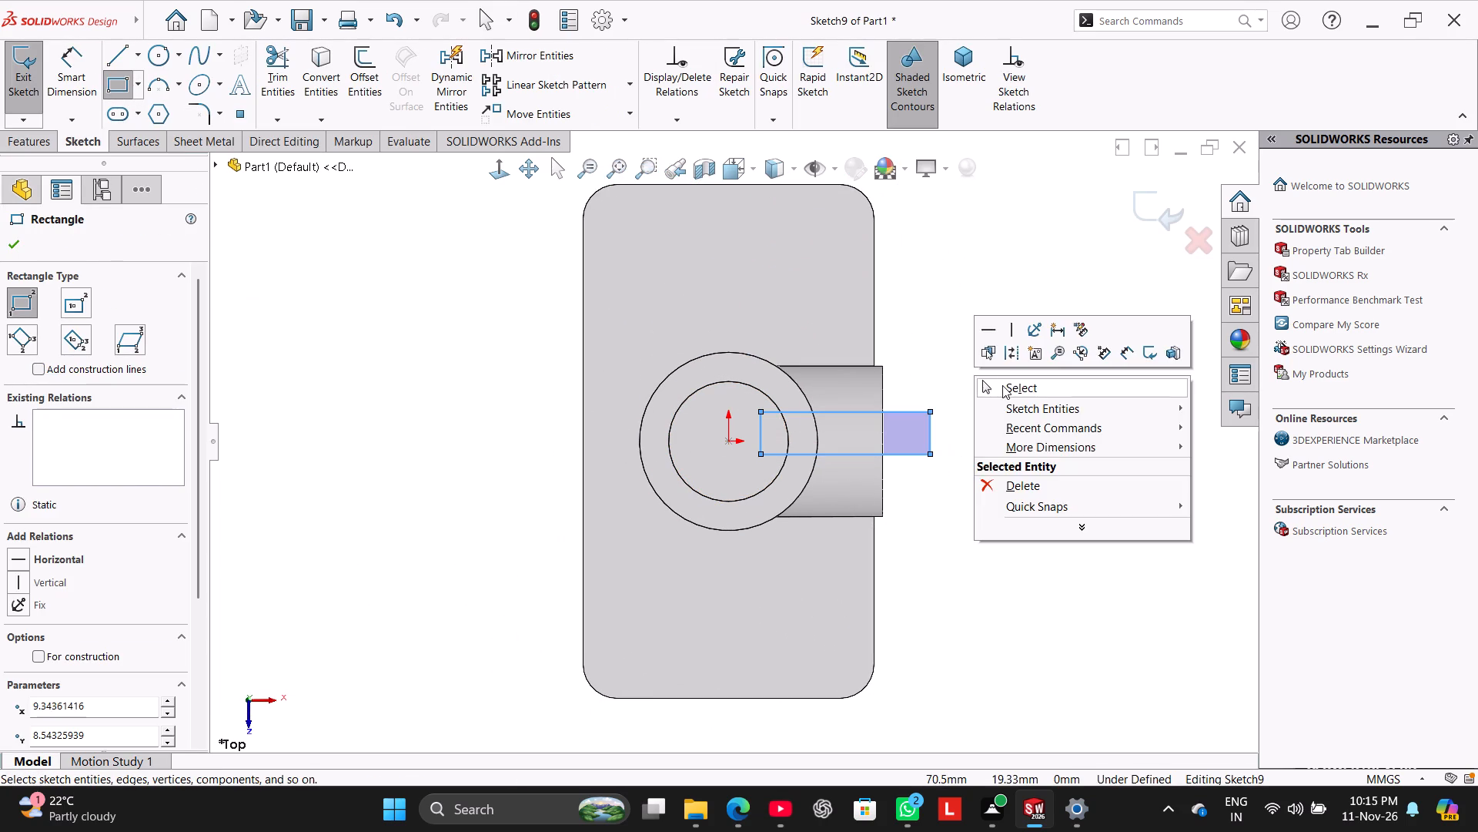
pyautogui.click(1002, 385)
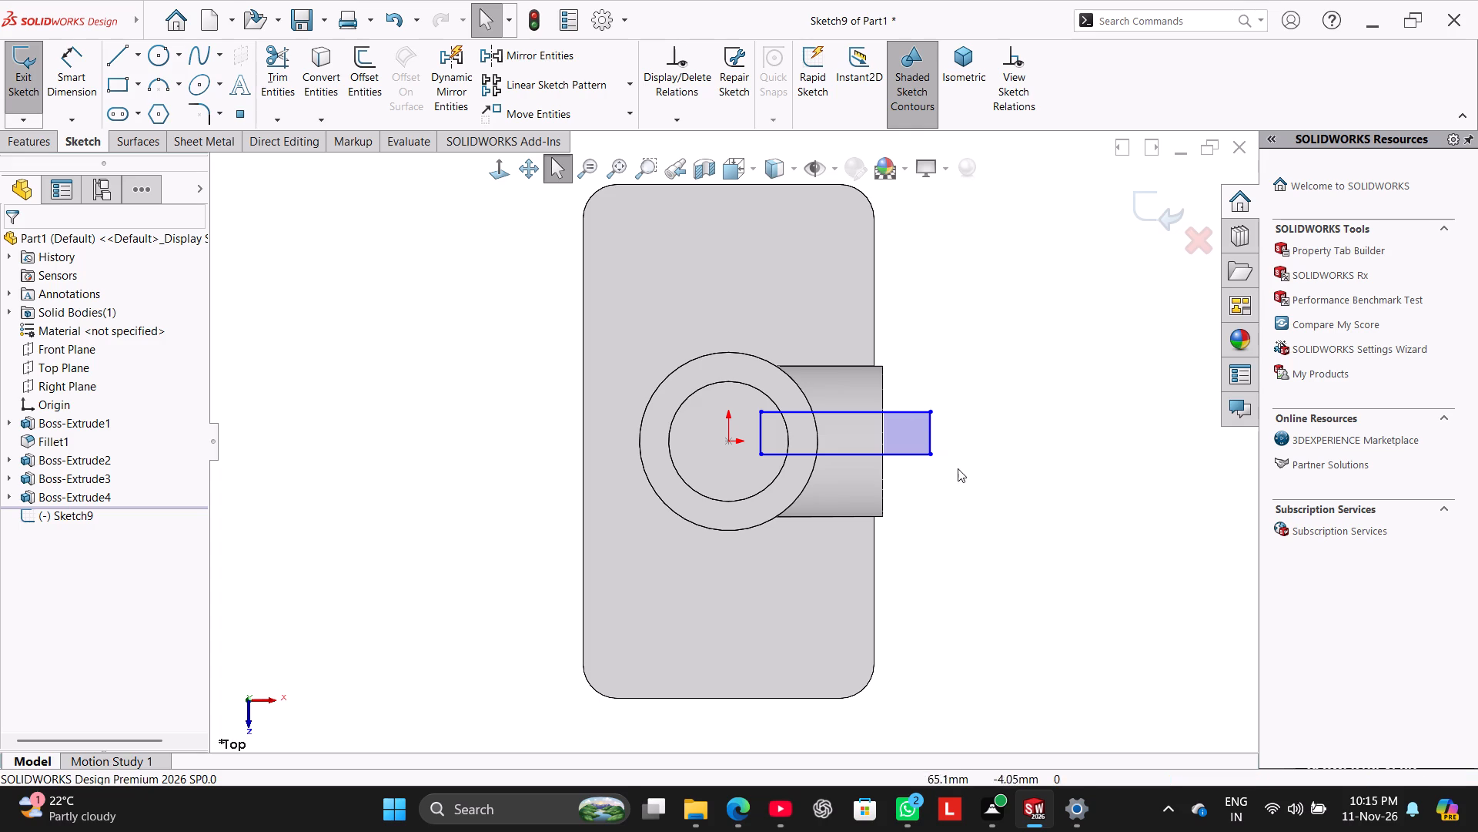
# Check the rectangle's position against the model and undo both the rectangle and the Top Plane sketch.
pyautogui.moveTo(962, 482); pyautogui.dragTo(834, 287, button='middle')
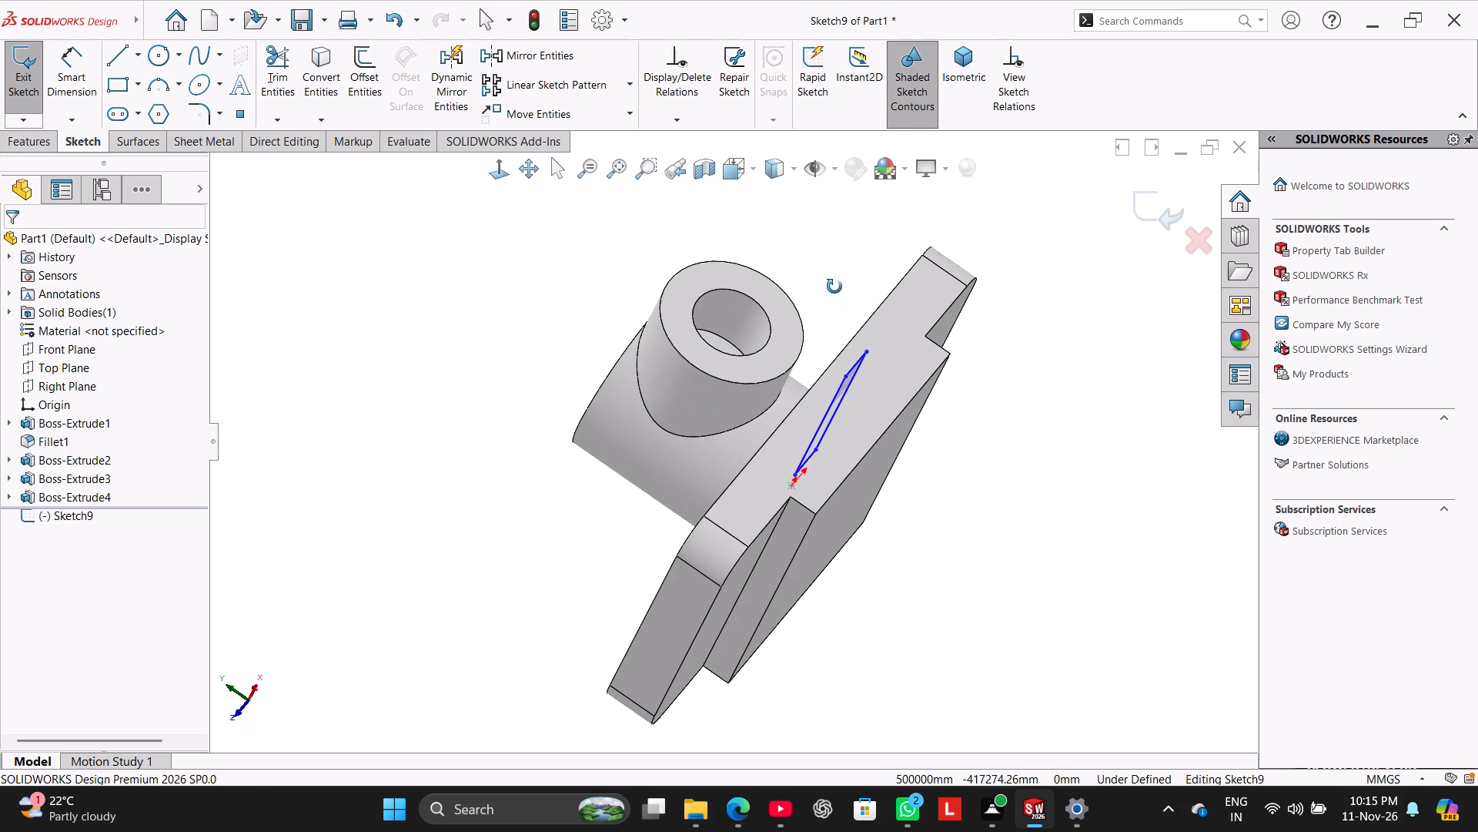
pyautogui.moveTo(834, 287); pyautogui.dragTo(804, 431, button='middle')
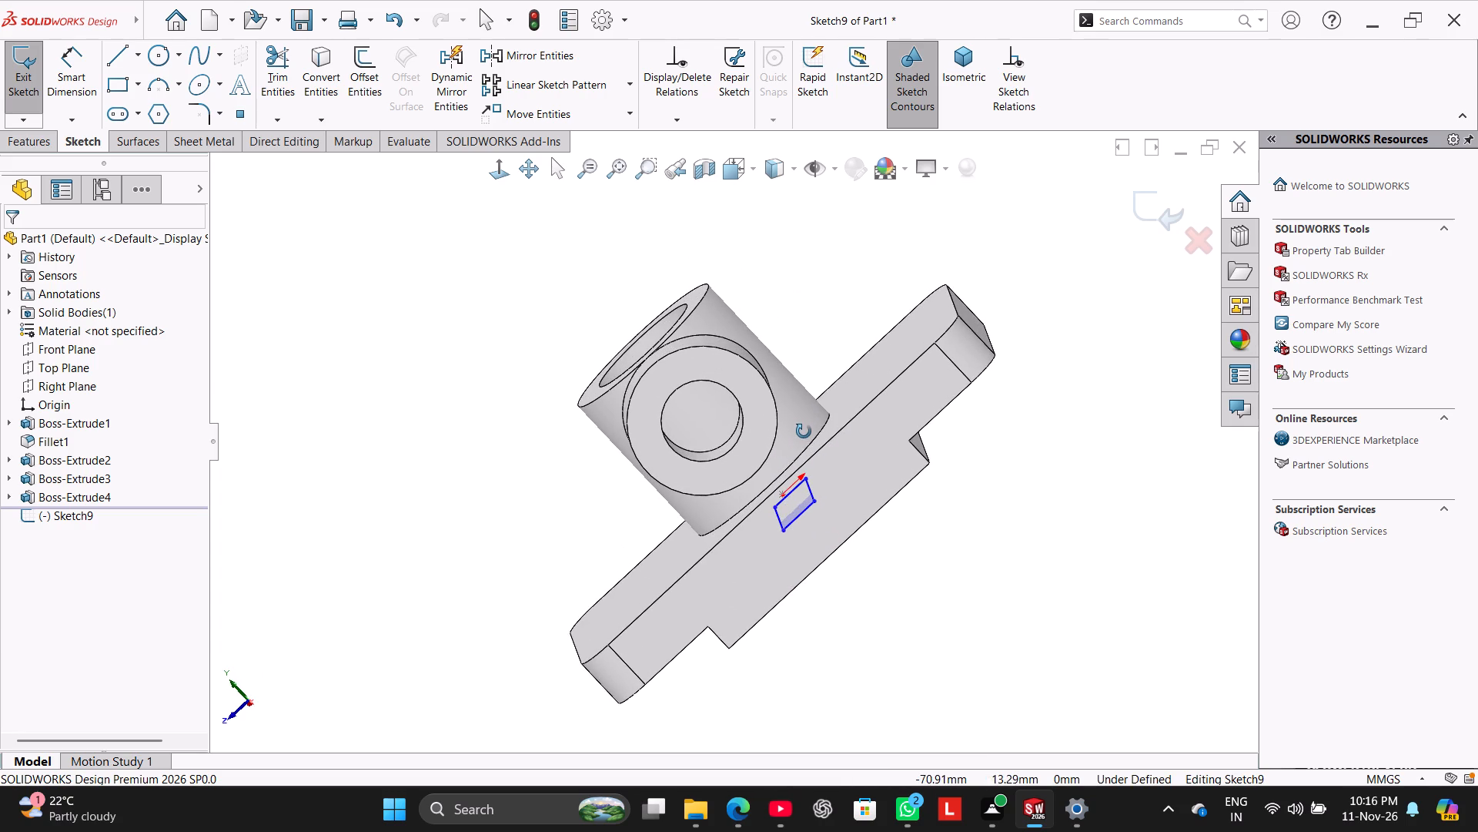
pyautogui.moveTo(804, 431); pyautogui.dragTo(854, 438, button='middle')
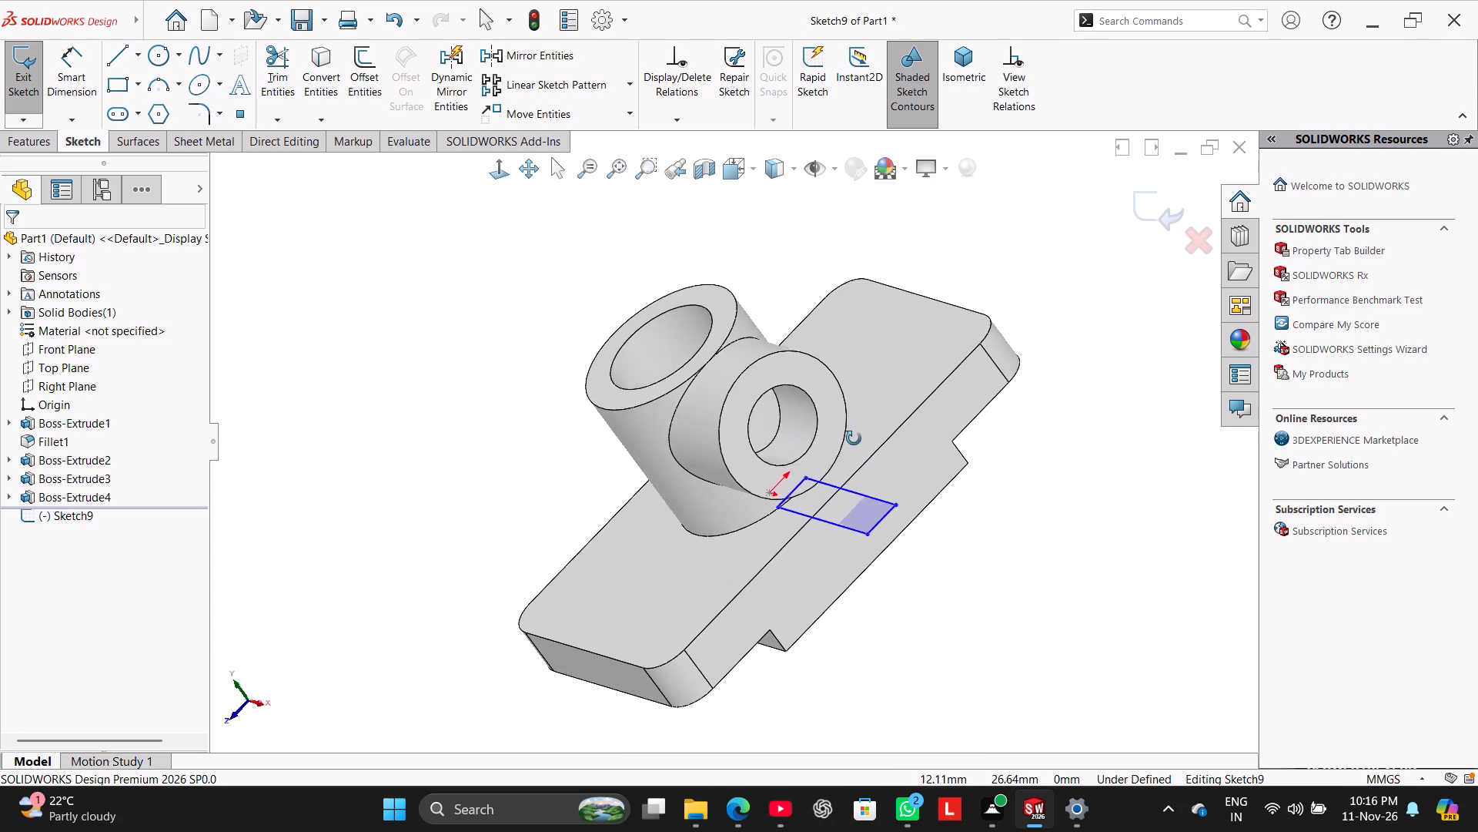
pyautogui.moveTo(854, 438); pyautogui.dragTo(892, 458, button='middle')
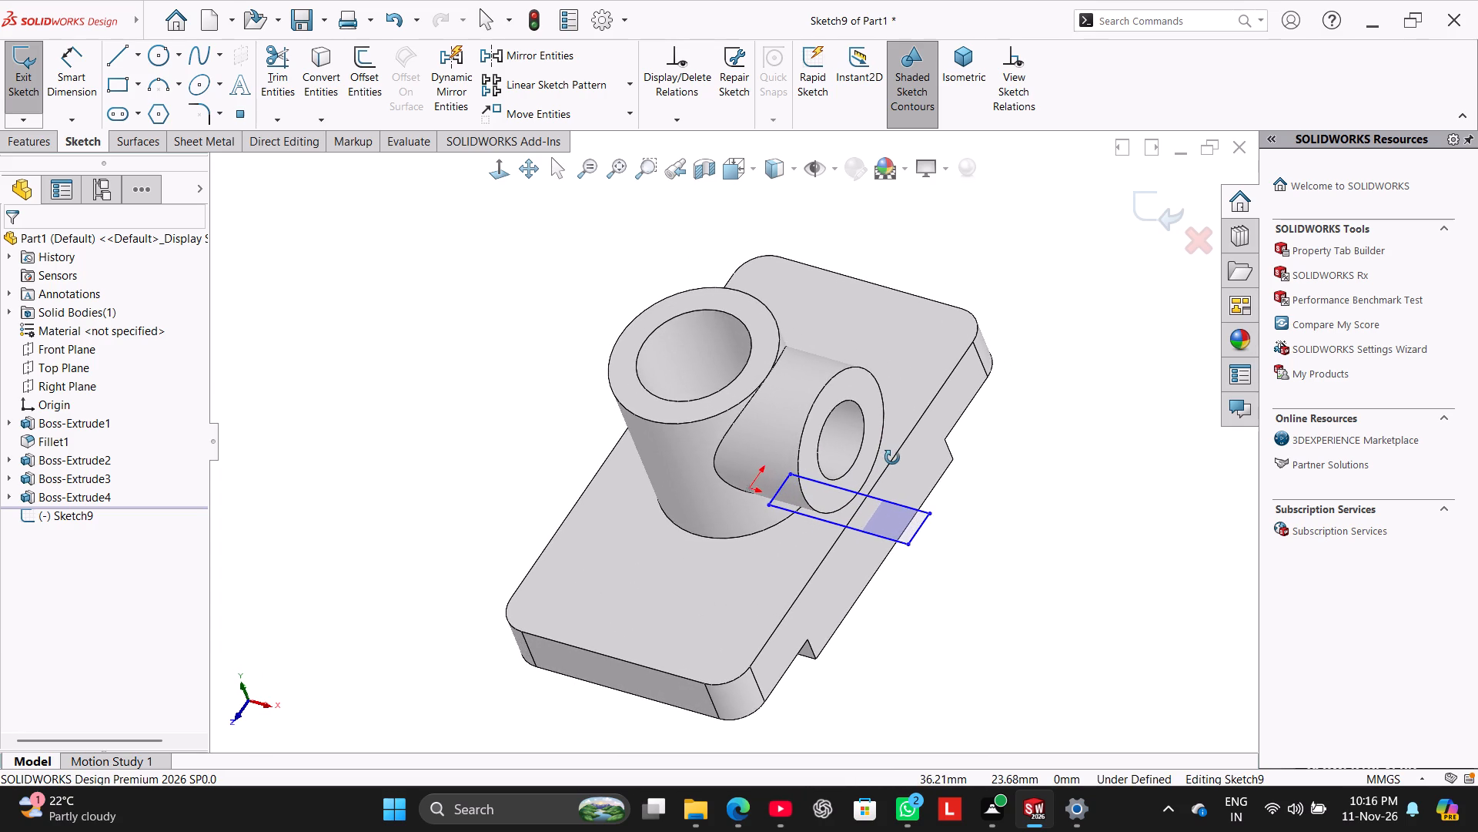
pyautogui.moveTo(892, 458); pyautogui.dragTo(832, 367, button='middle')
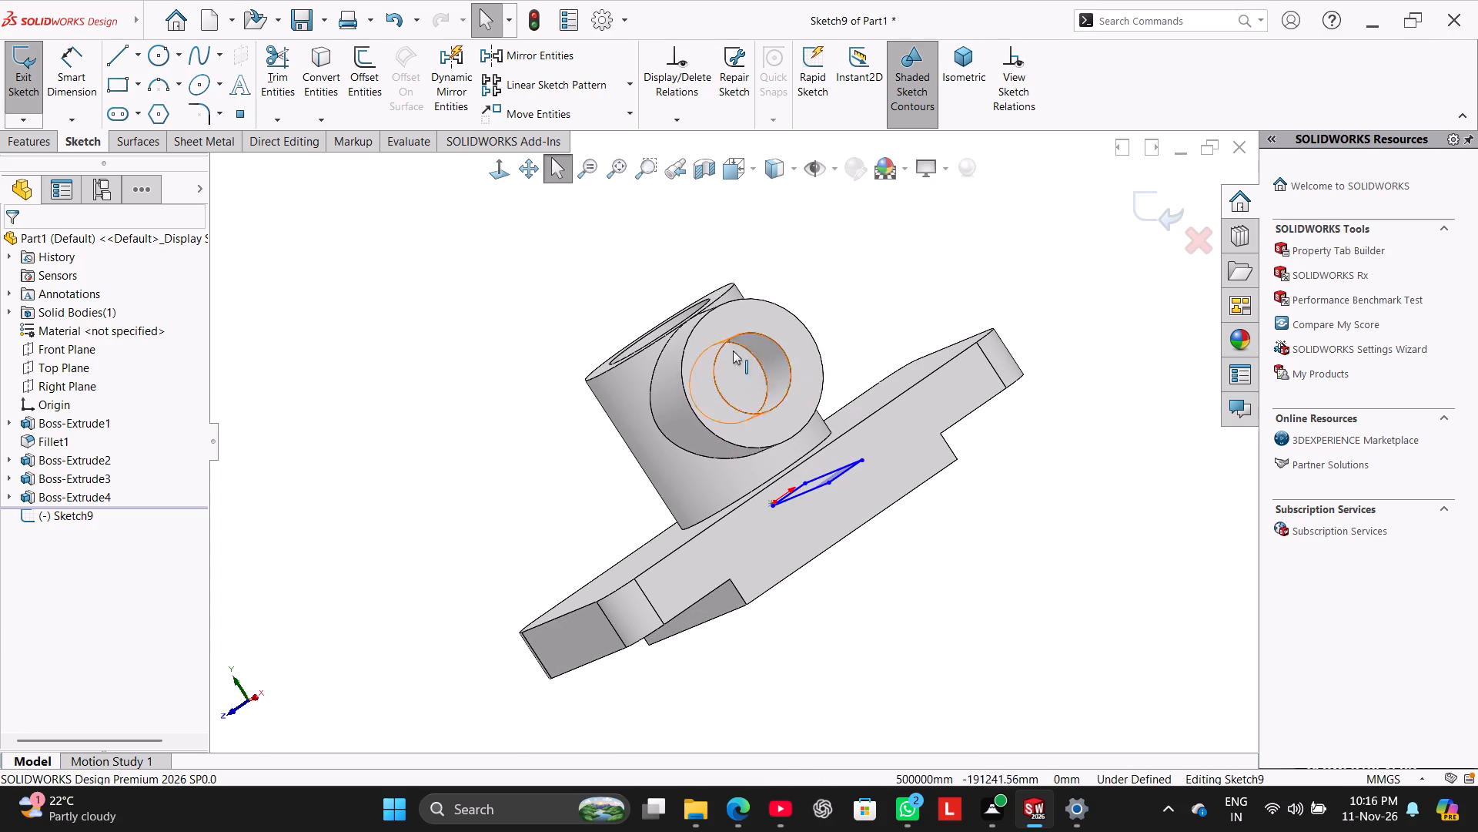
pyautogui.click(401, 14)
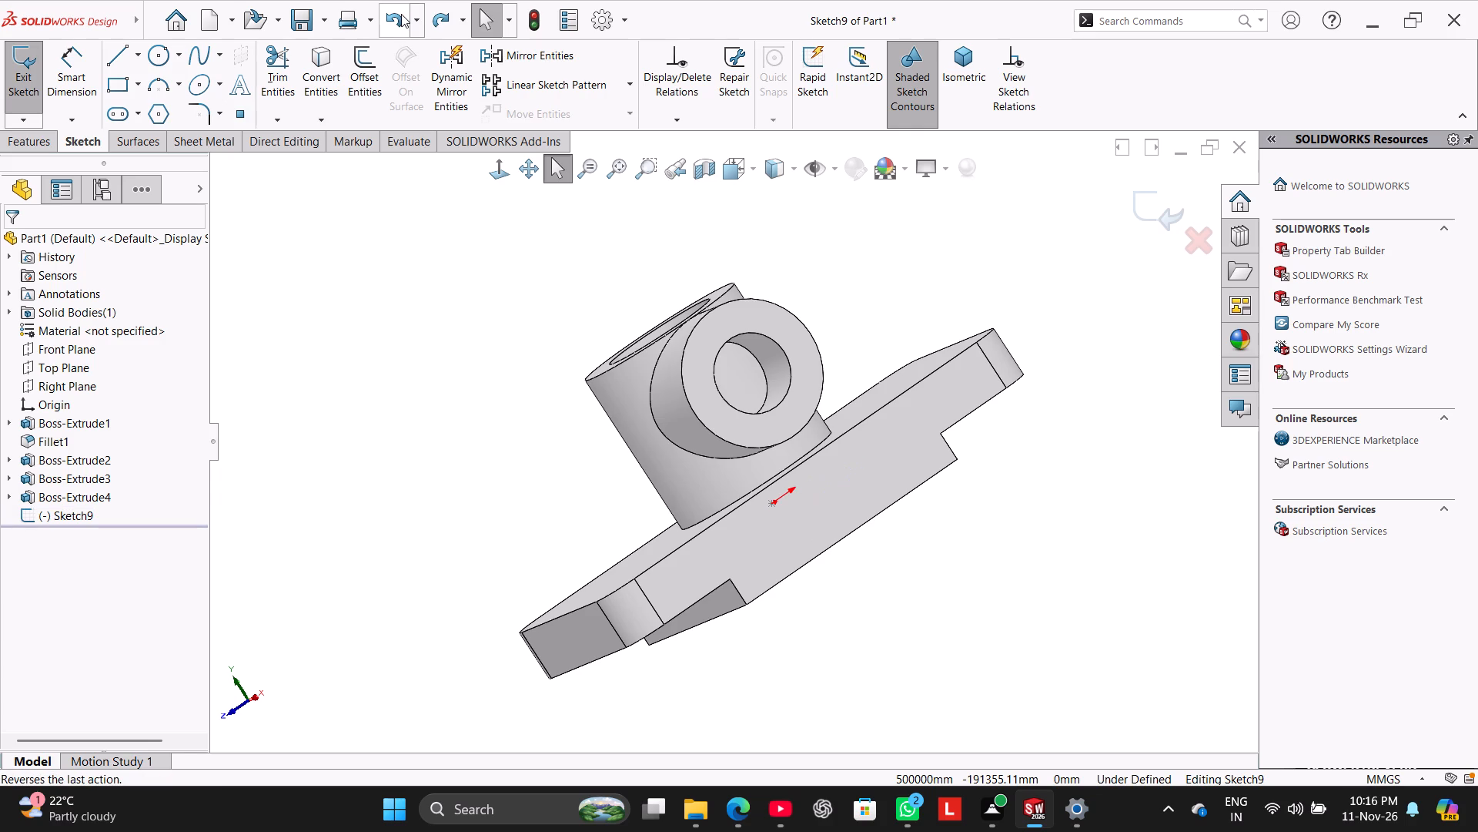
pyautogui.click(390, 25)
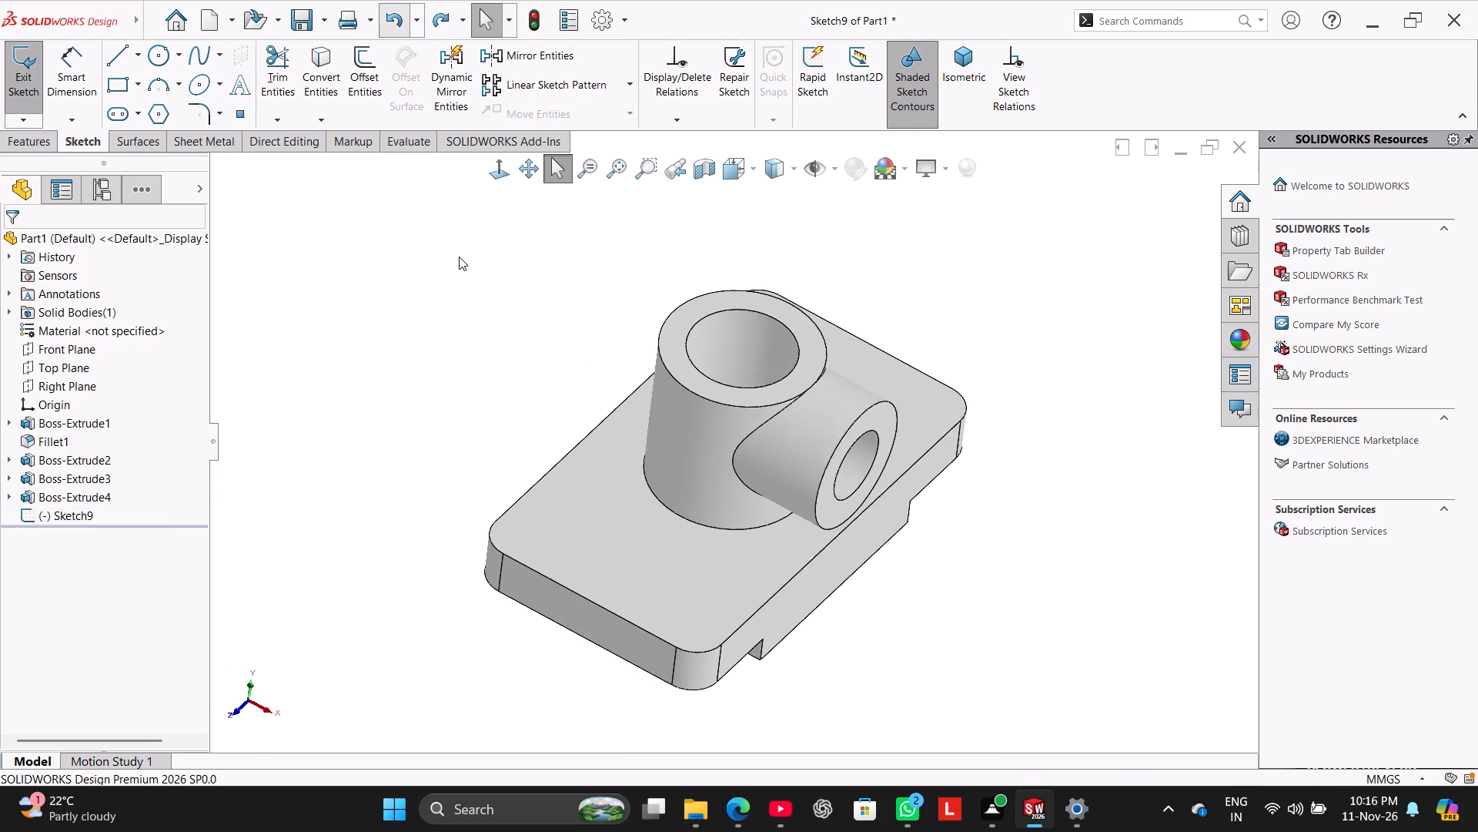
# Sketch a narrow corner rectangle on the hub's top face, from inside the bore to past the side boss's end.
pyautogui.click(724, 391)
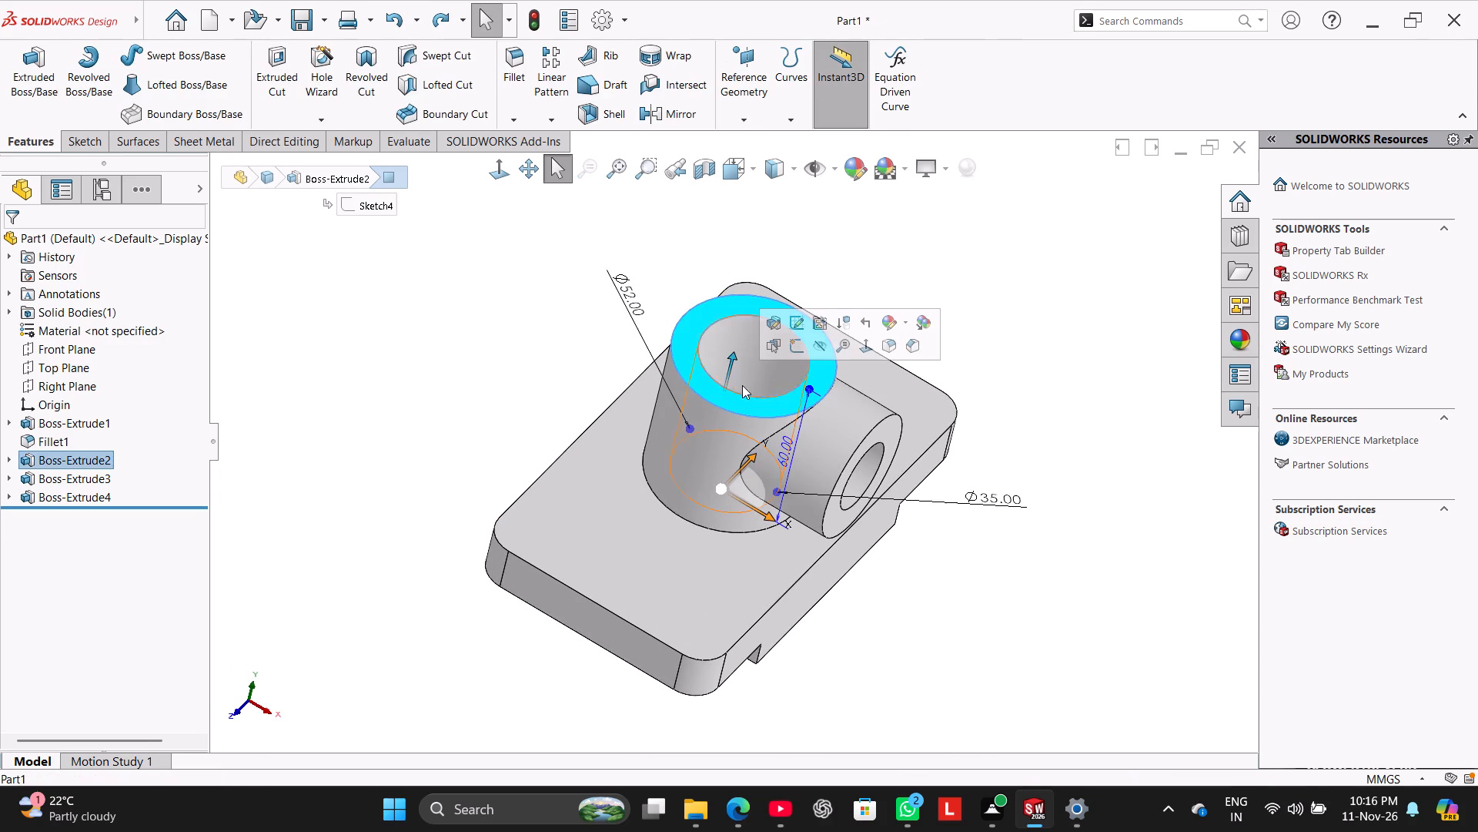
pyautogui.click(801, 353)
pyautogui.click(343, 288)
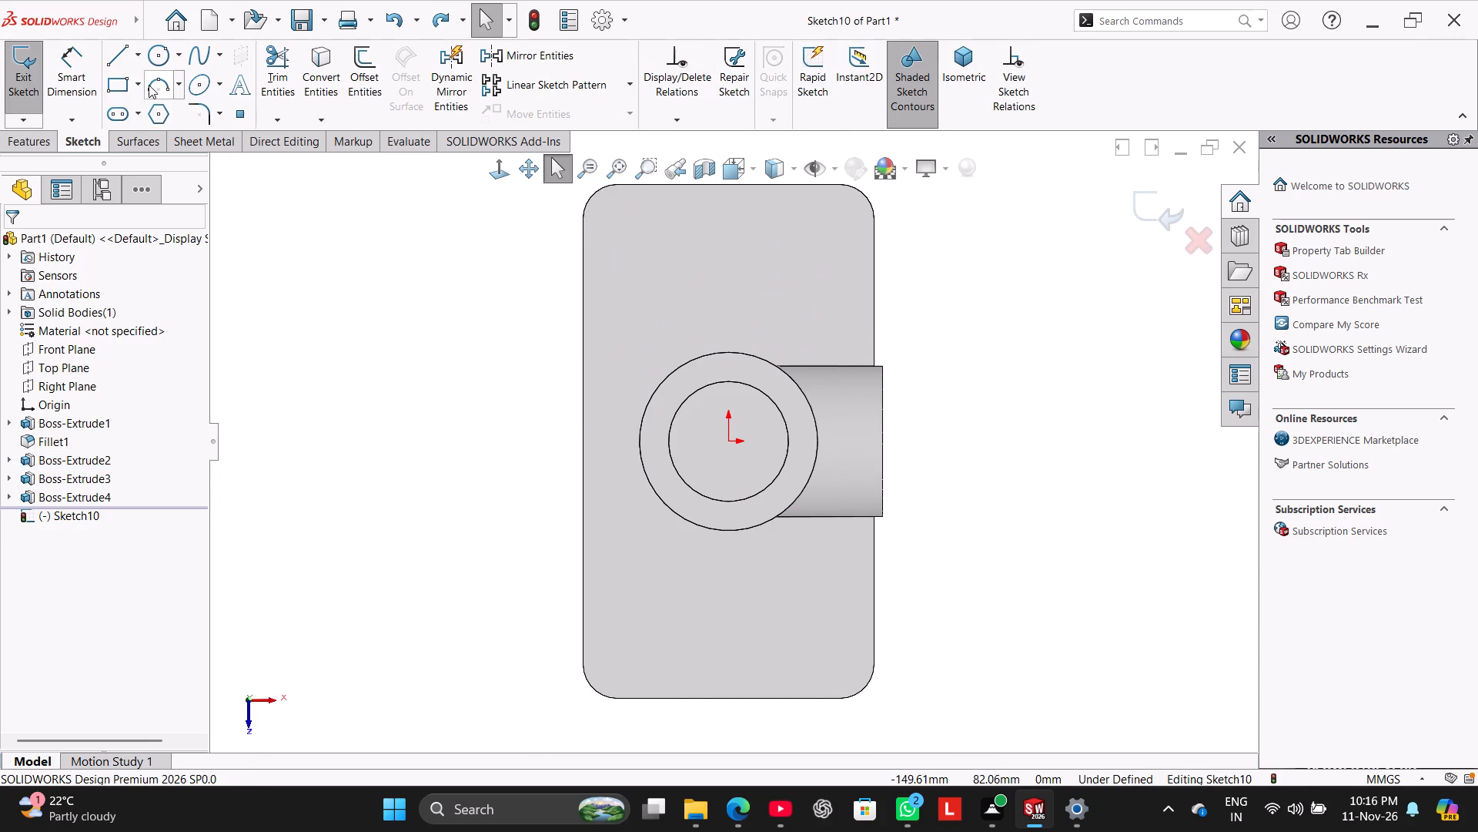
pyautogui.click(107, 82)
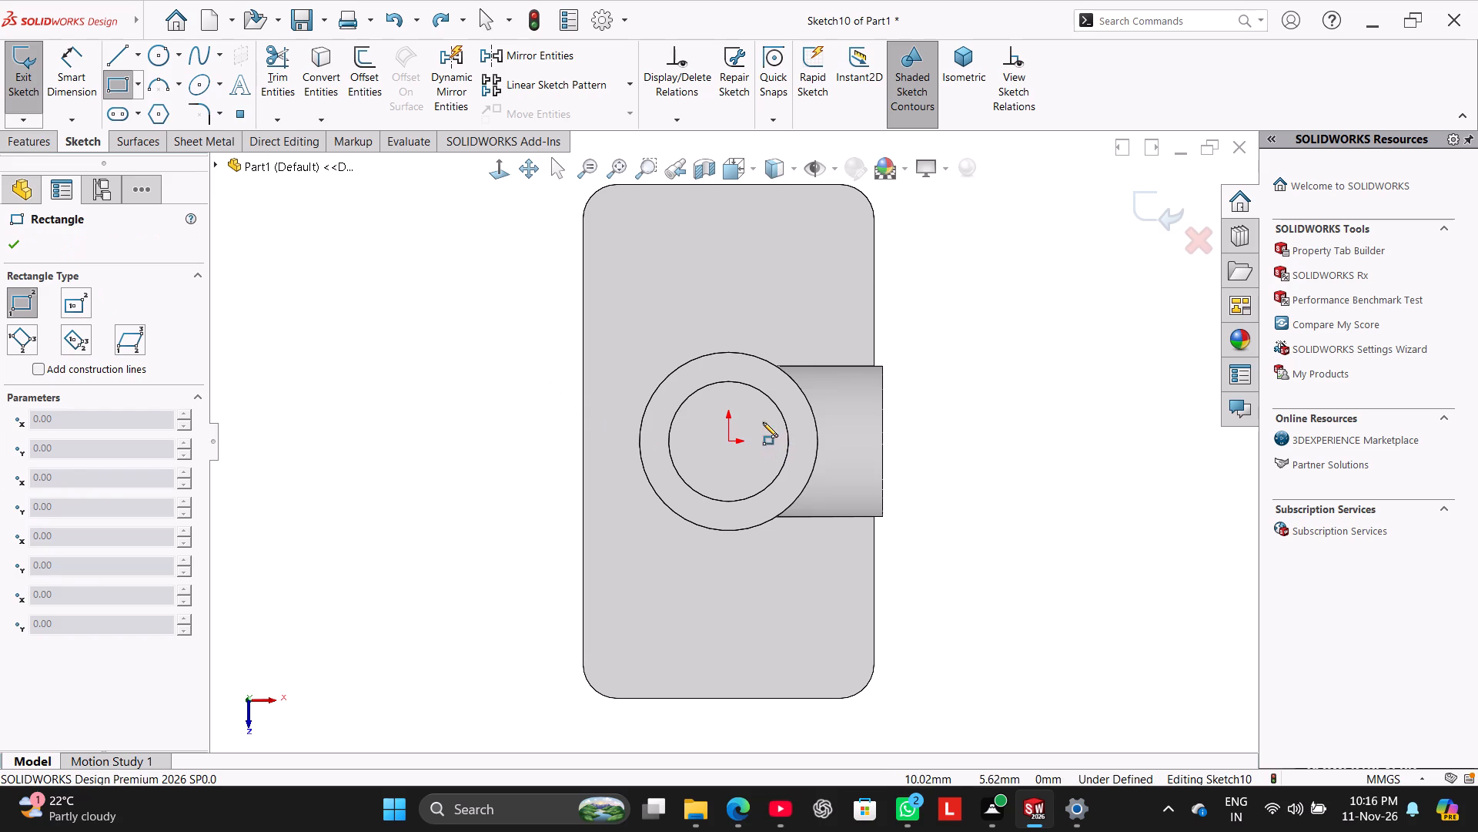
pyautogui.click(763, 422)
pyautogui.click(954, 456)
pyautogui.rightClick(506, 347)
pyautogui.click(533, 355)
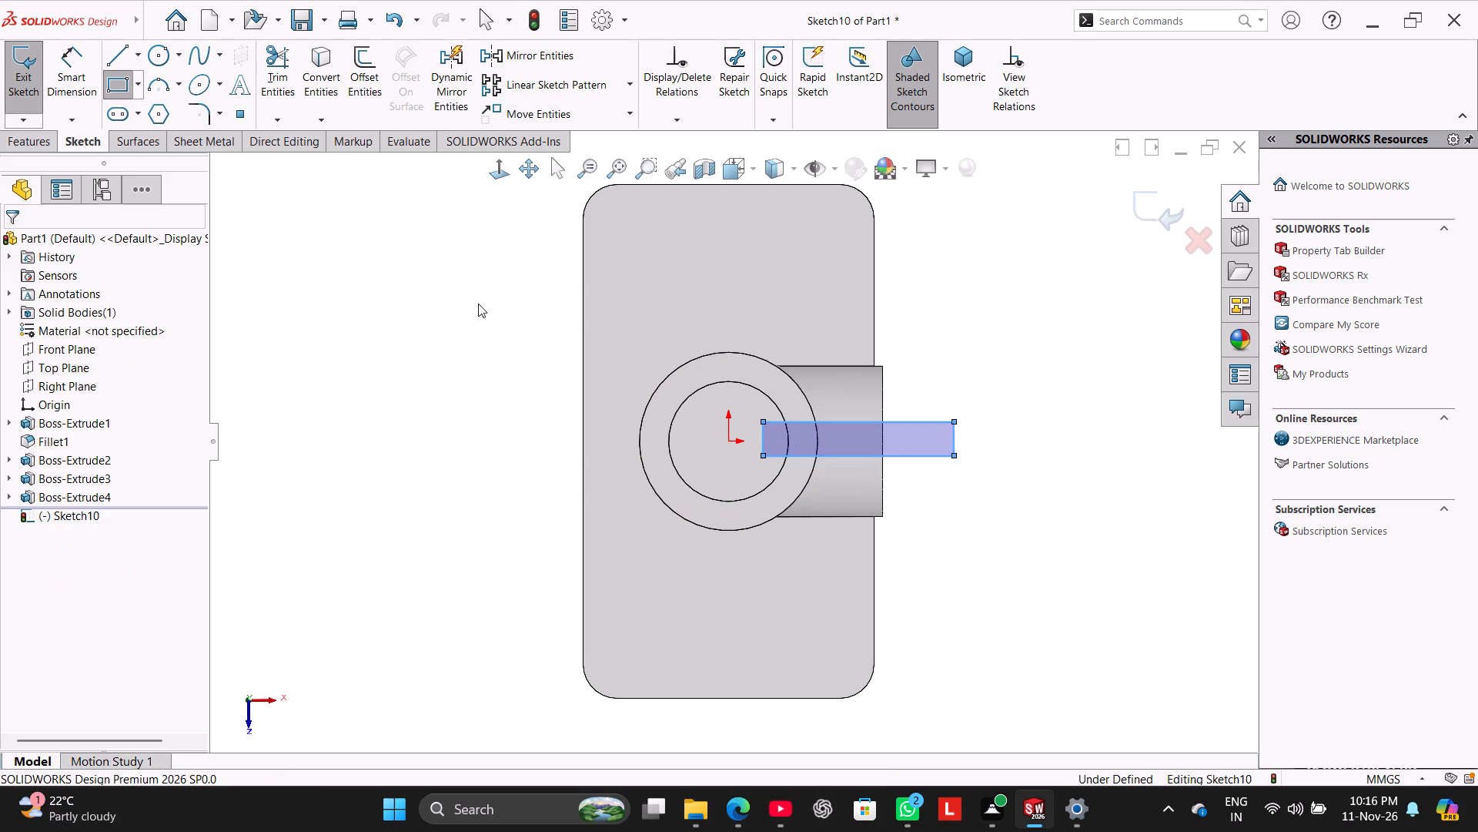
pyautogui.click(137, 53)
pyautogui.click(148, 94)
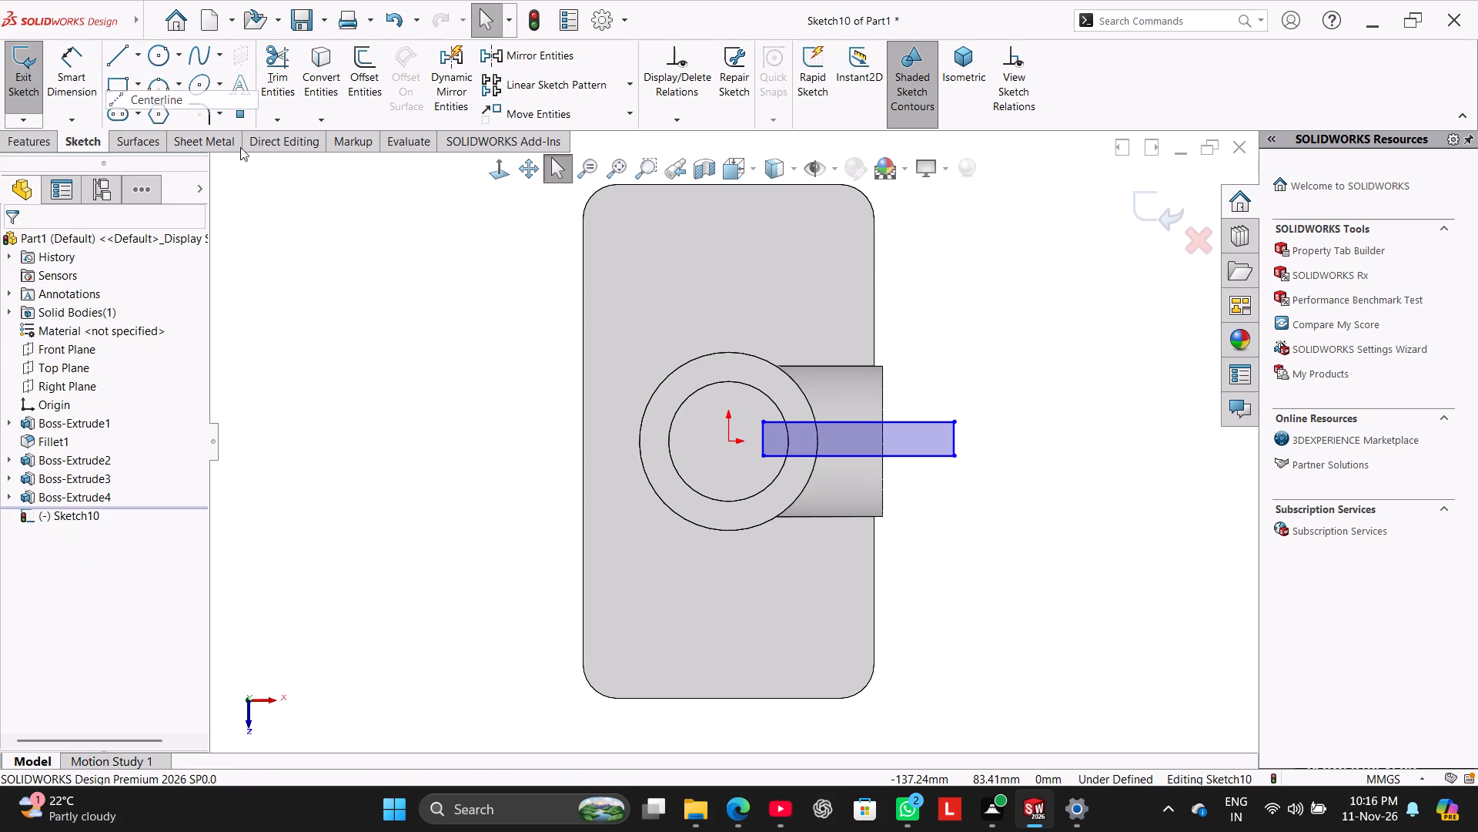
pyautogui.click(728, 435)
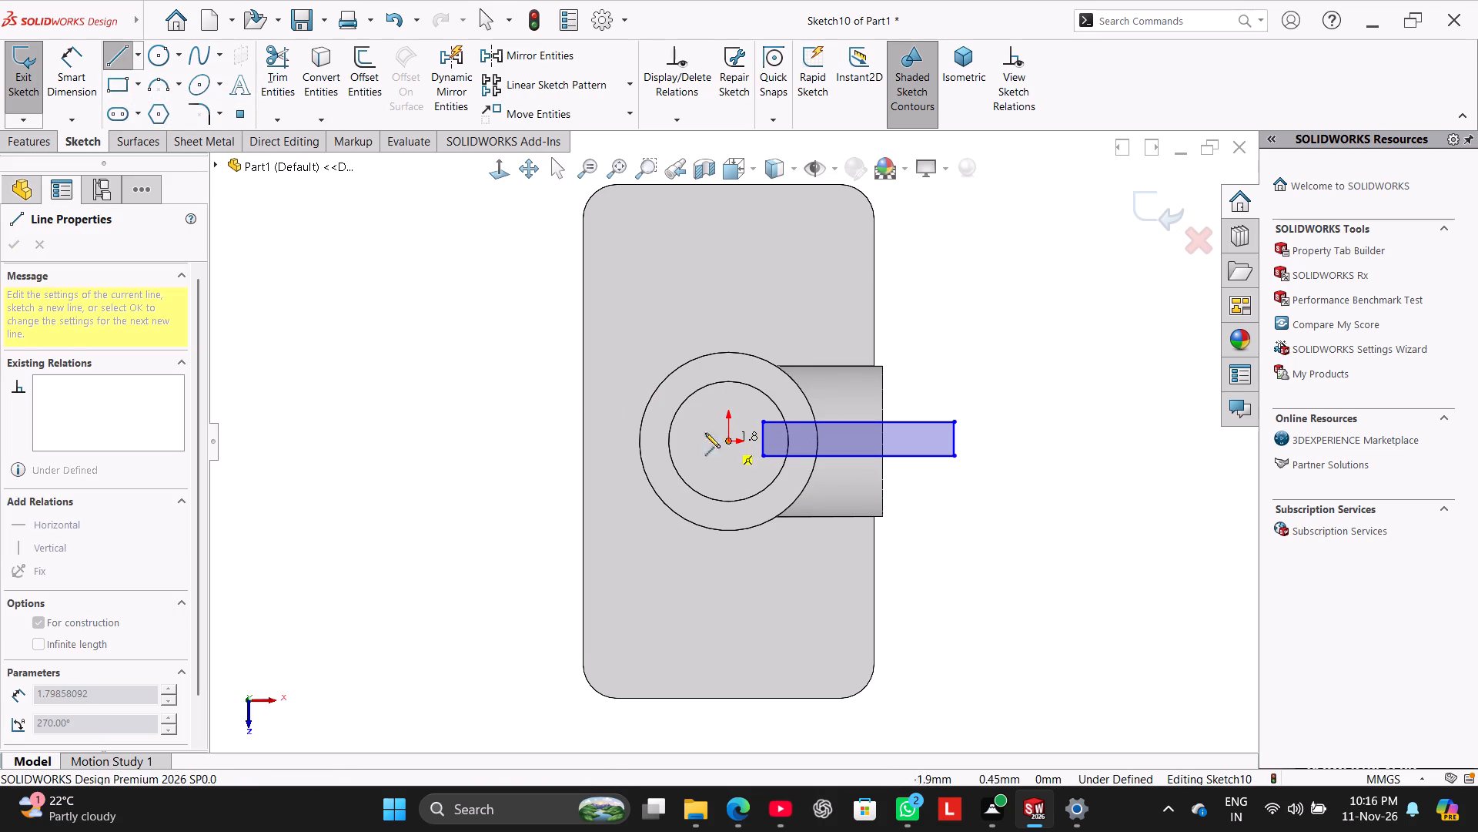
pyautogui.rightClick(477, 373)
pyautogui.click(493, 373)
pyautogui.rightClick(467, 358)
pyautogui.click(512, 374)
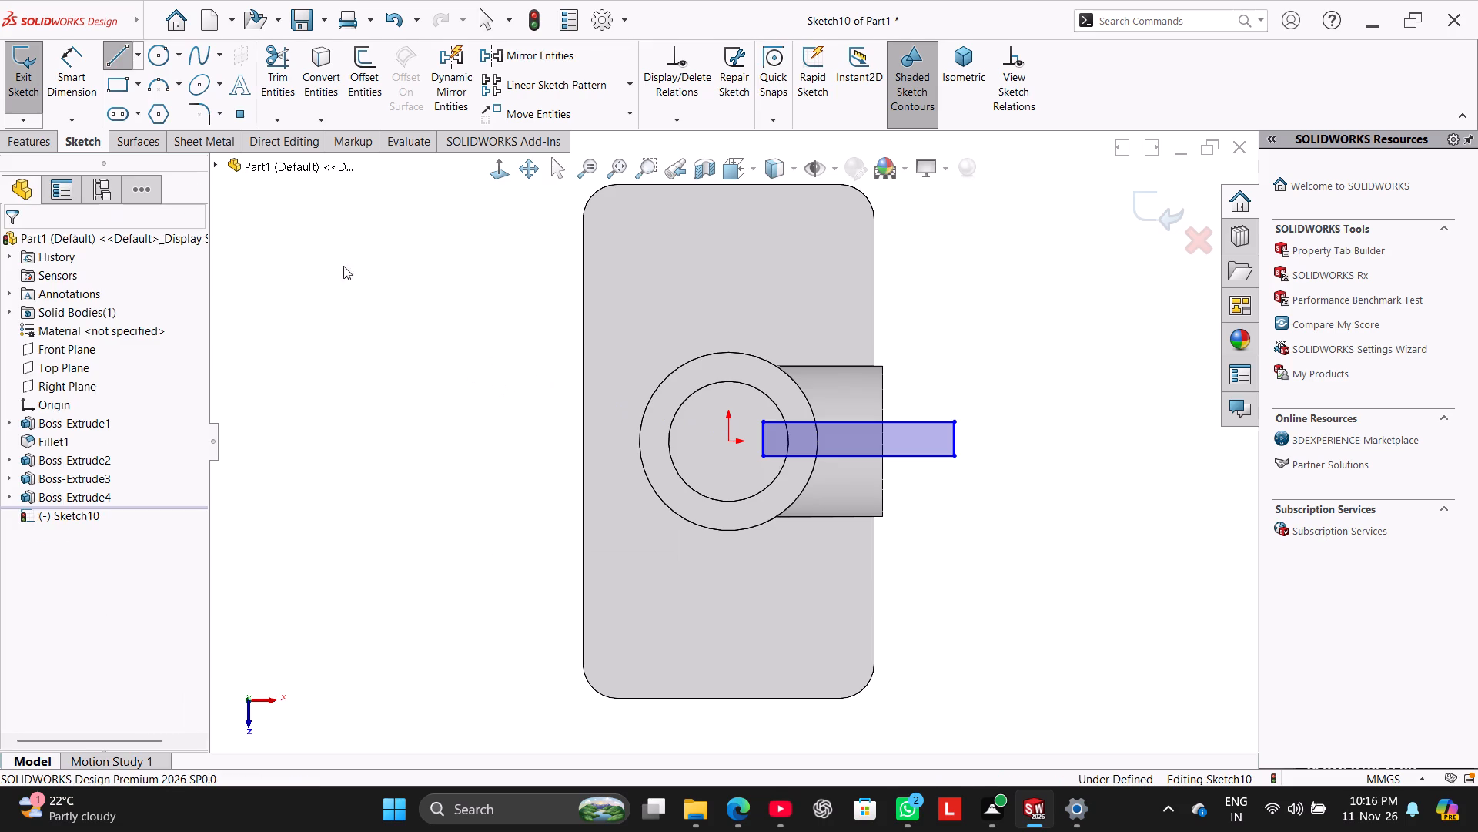
# Draw a centerline about 66 mm long from the origin to the midpoint of the rectangle's outer edge and make it horizontal.
pyautogui.click(140, 55)
pyautogui.click(158, 99)
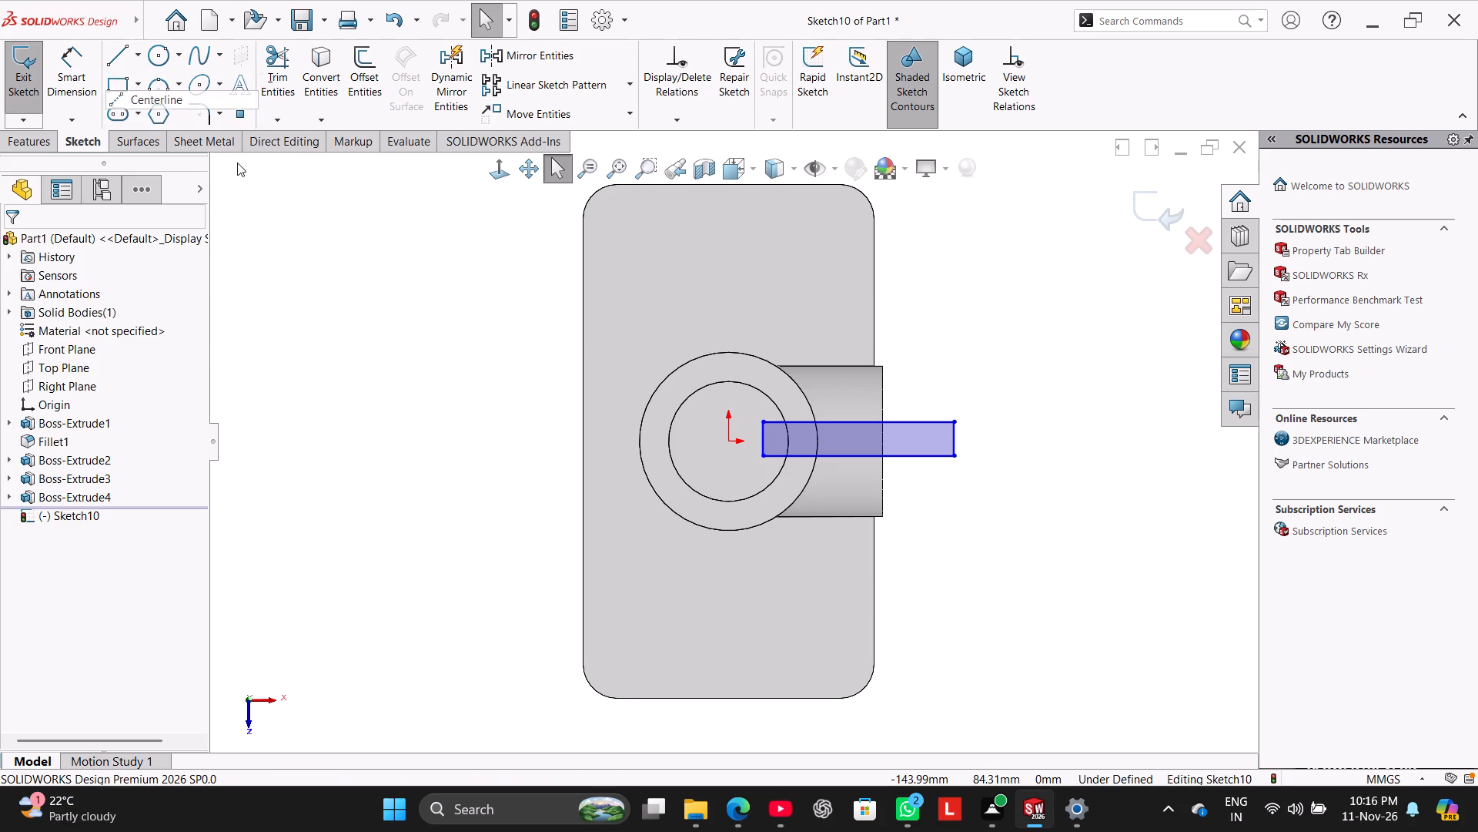
pyautogui.click(726, 440)
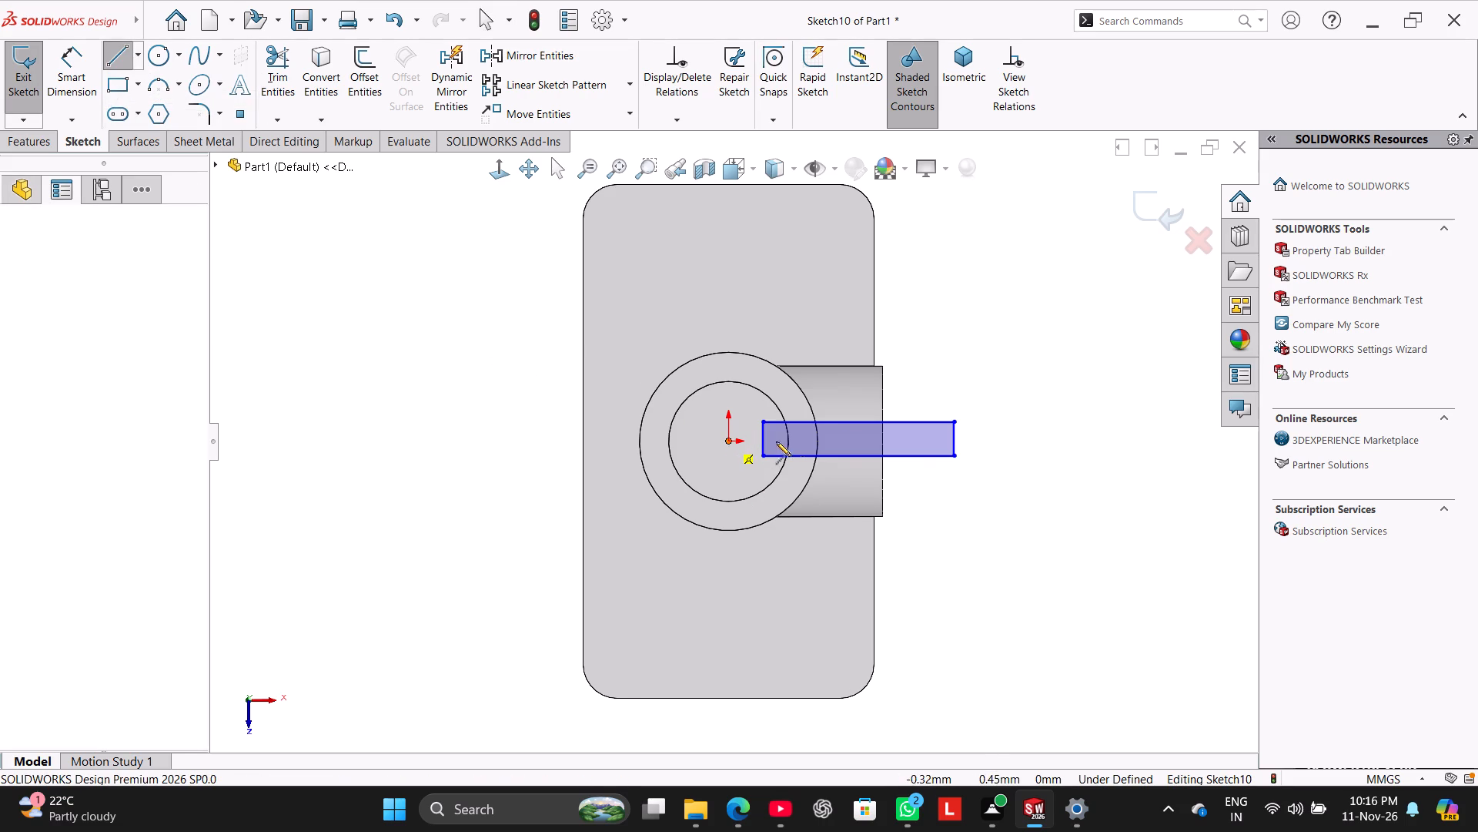
pyautogui.scroll(-4, 955, 435)
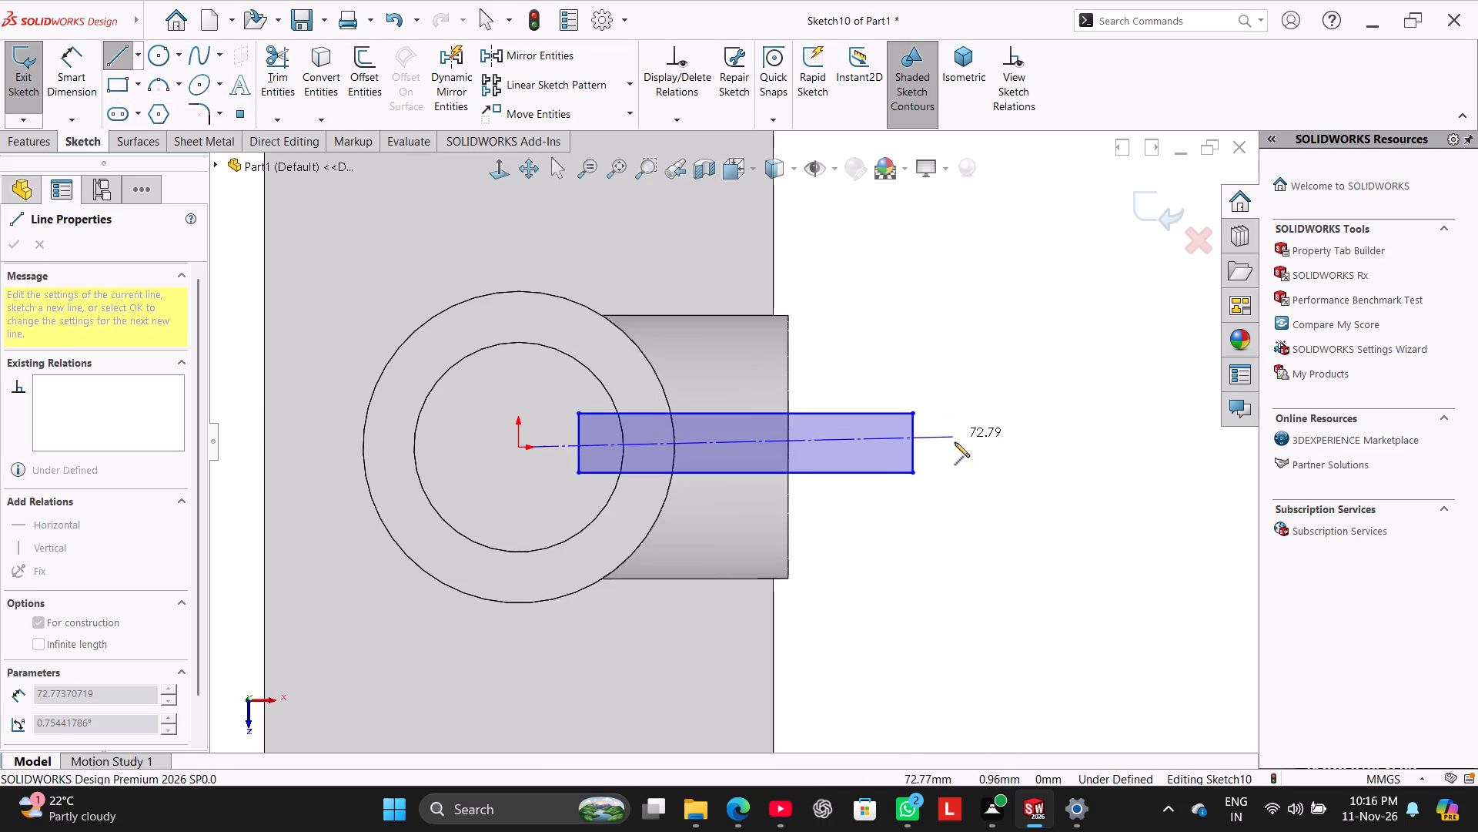
pyautogui.scroll(-2, 955, 442)
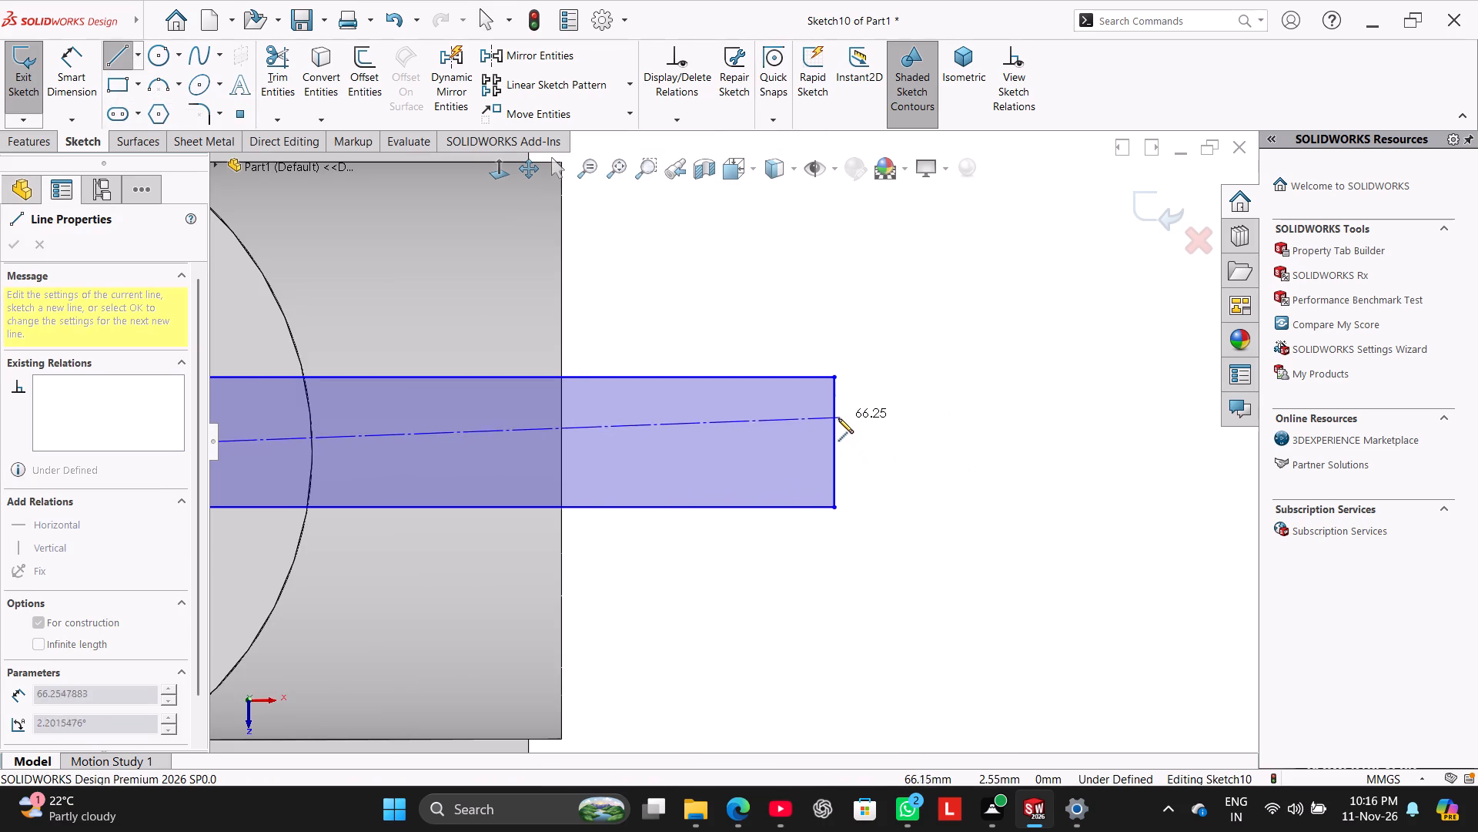
pyautogui.click(832, 443)
pyautogui.rightClick(873, 408)
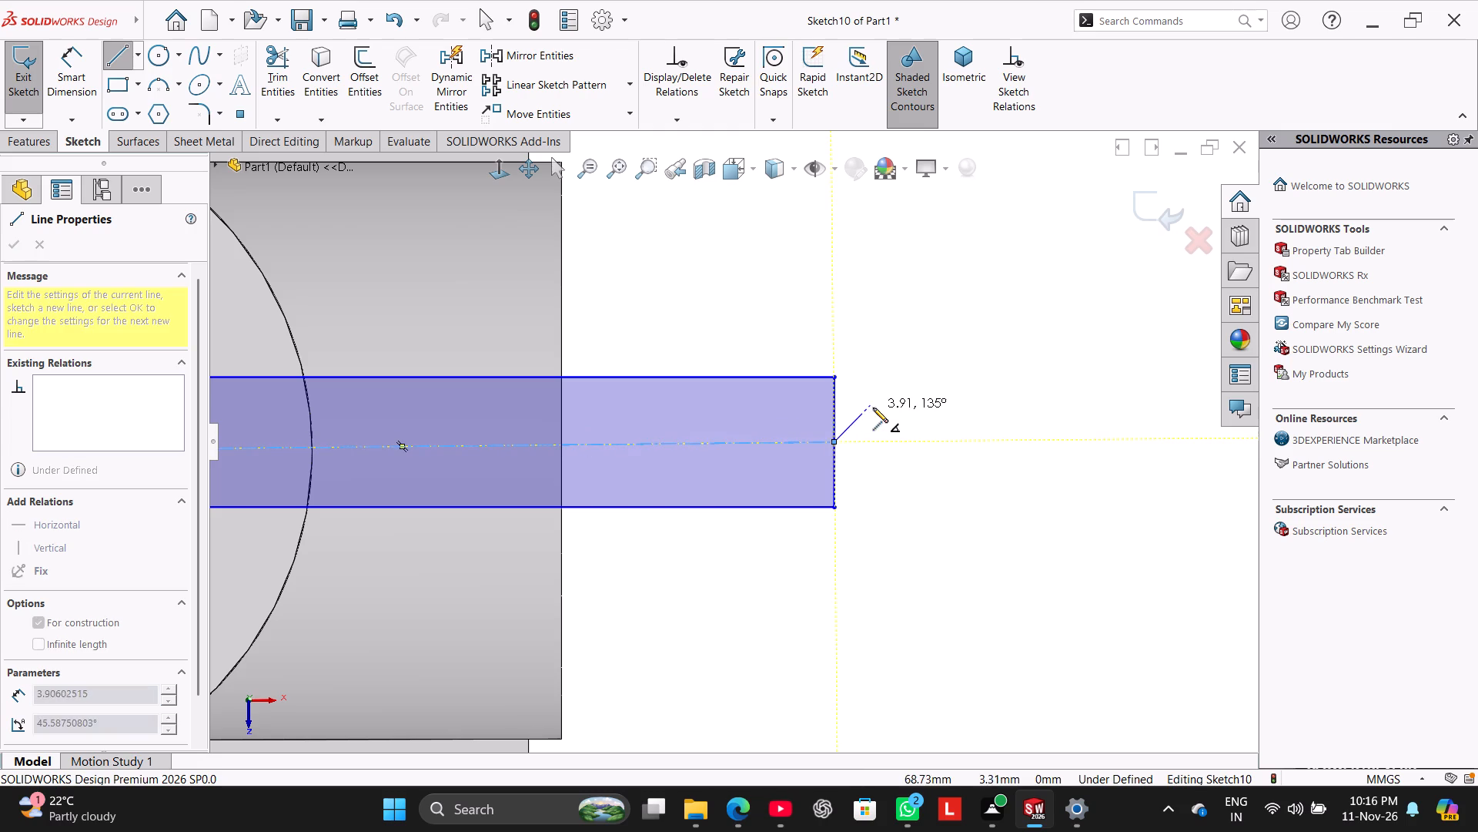
pyautogui.click(905, 424)
pyautogui.scroll(5, 771, 481)
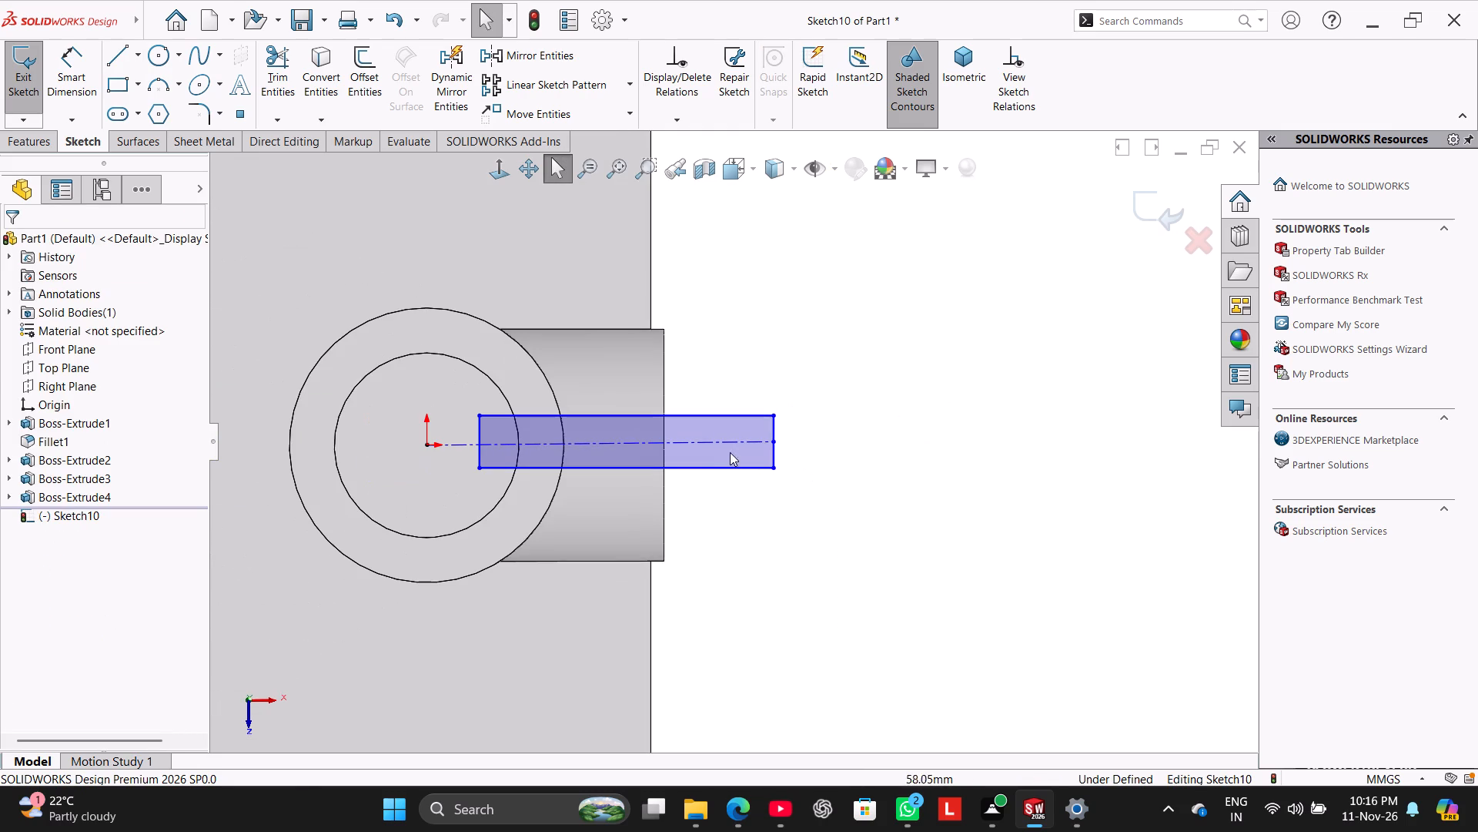
pyautogui.rightClick(724, 444)
pyautogui.click(747, 394)
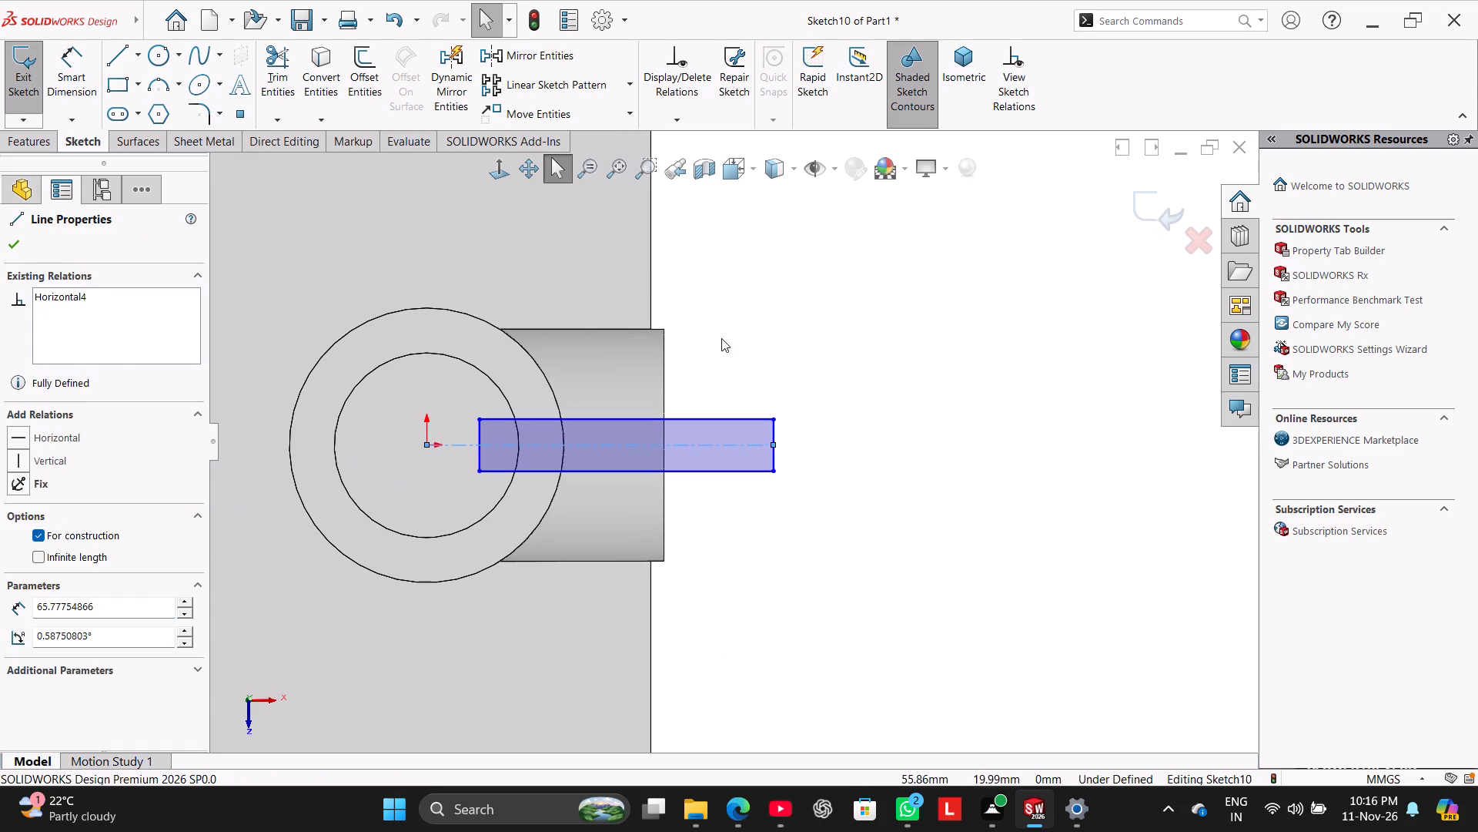
# Dimension the slot rectangle's outer short edge to set the slot width to 10 mm.
pyautogui.click(721, 338)
pyautogui.click(69, 82)
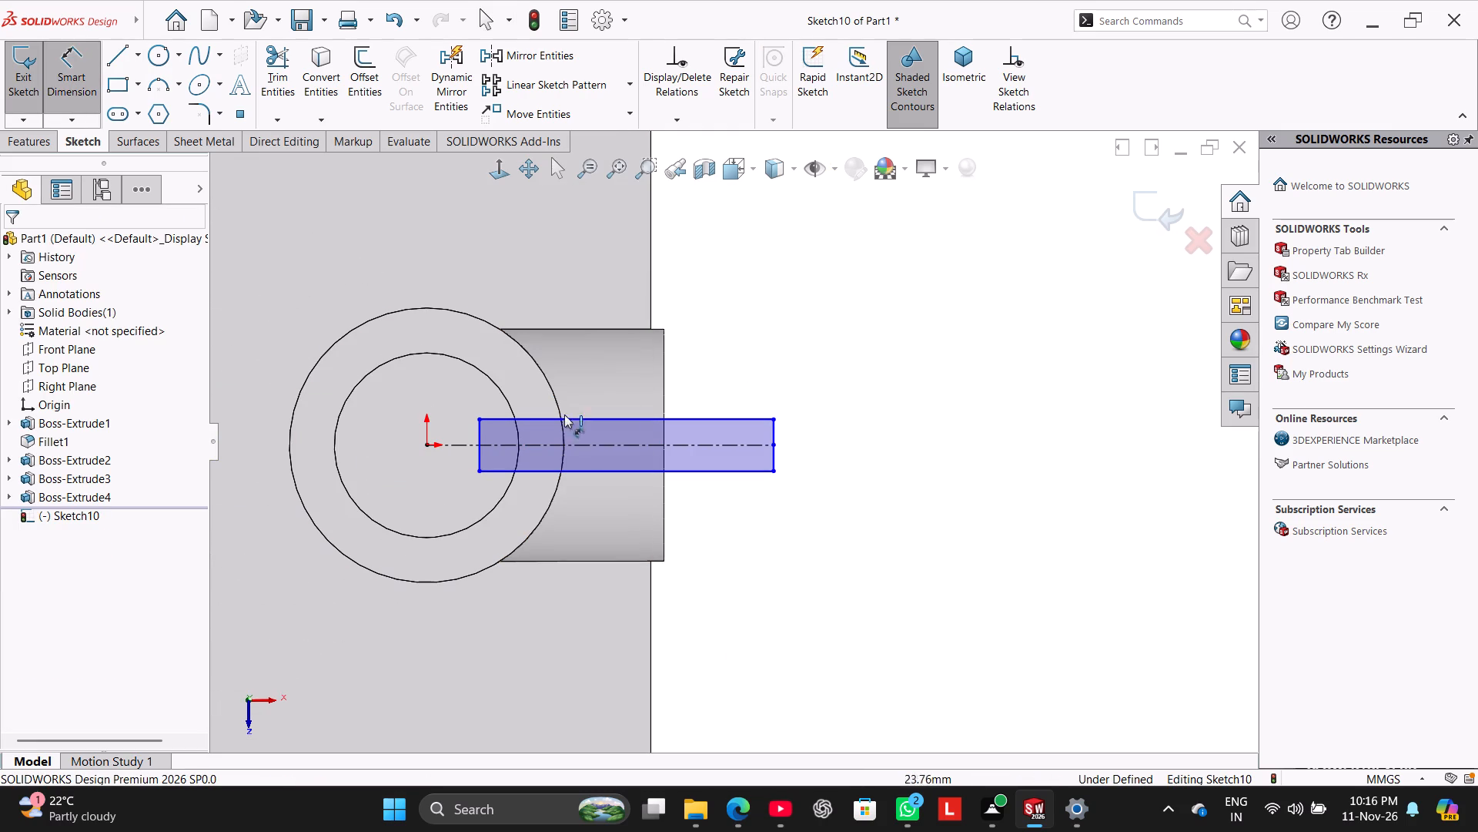
pyautogui.click(774, 454)
pyautogui.click(828, 453)
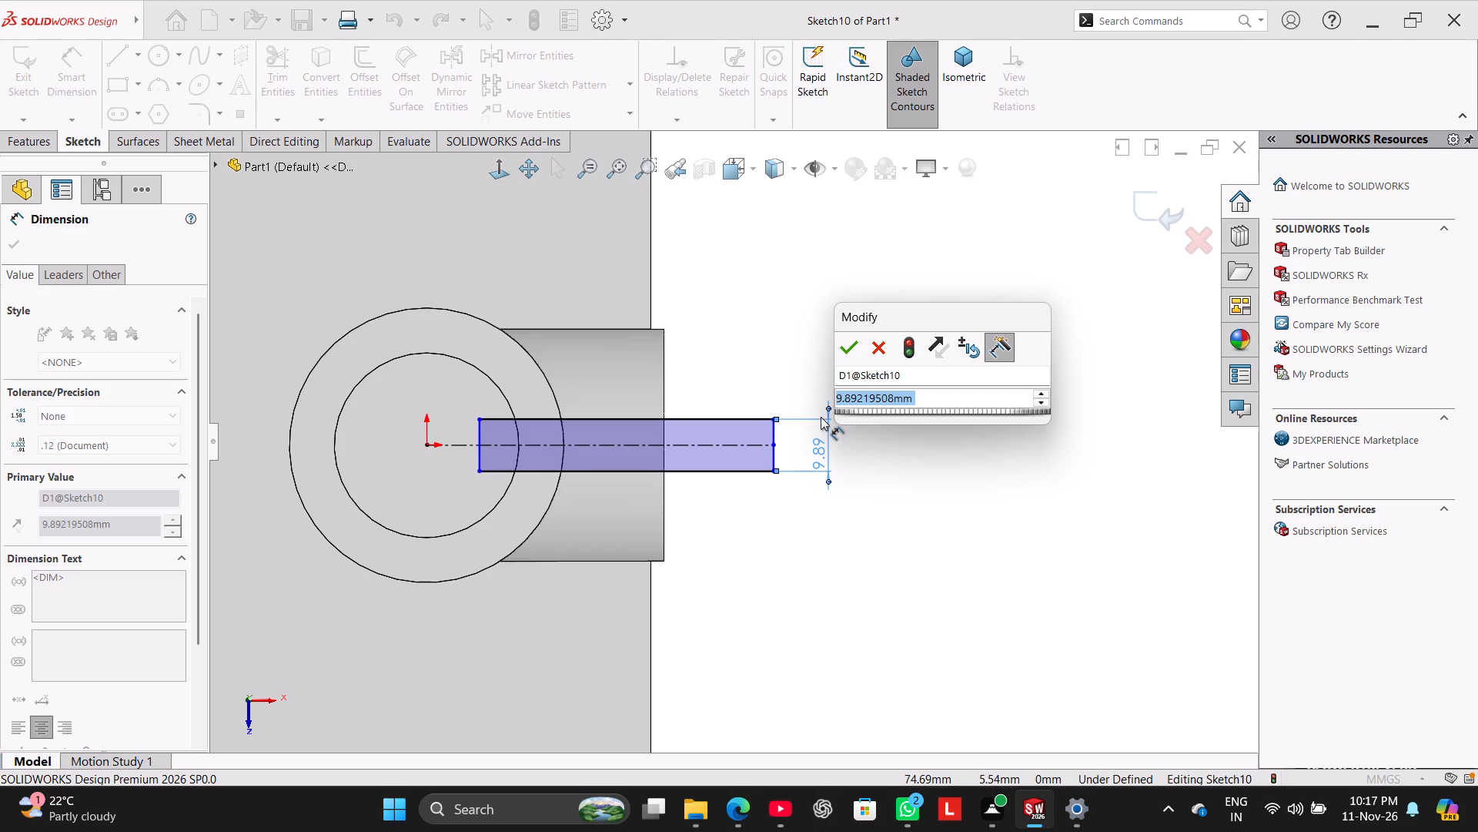
pyautogui.write('10')
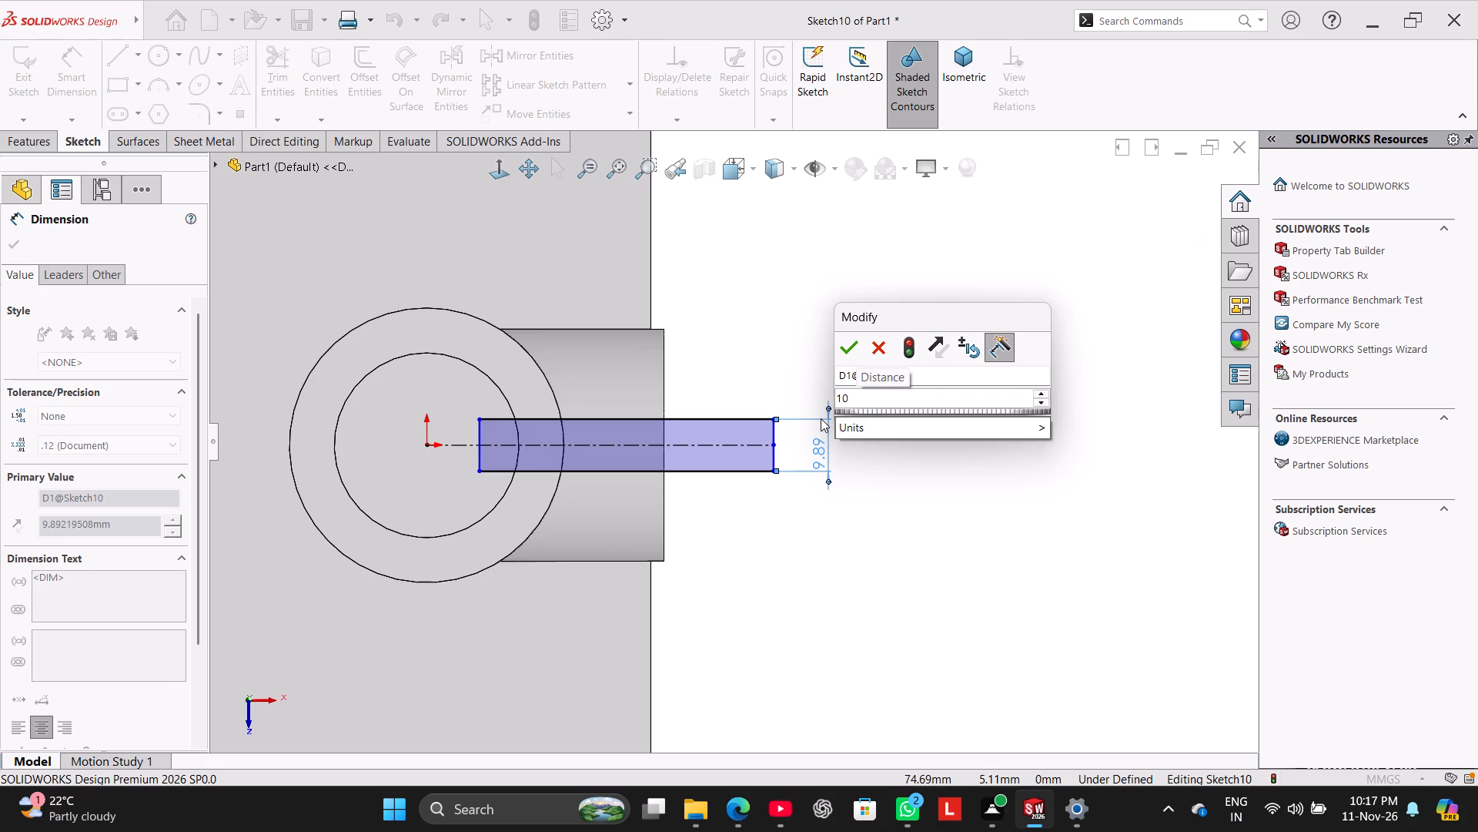
pyautogui.press('Return')
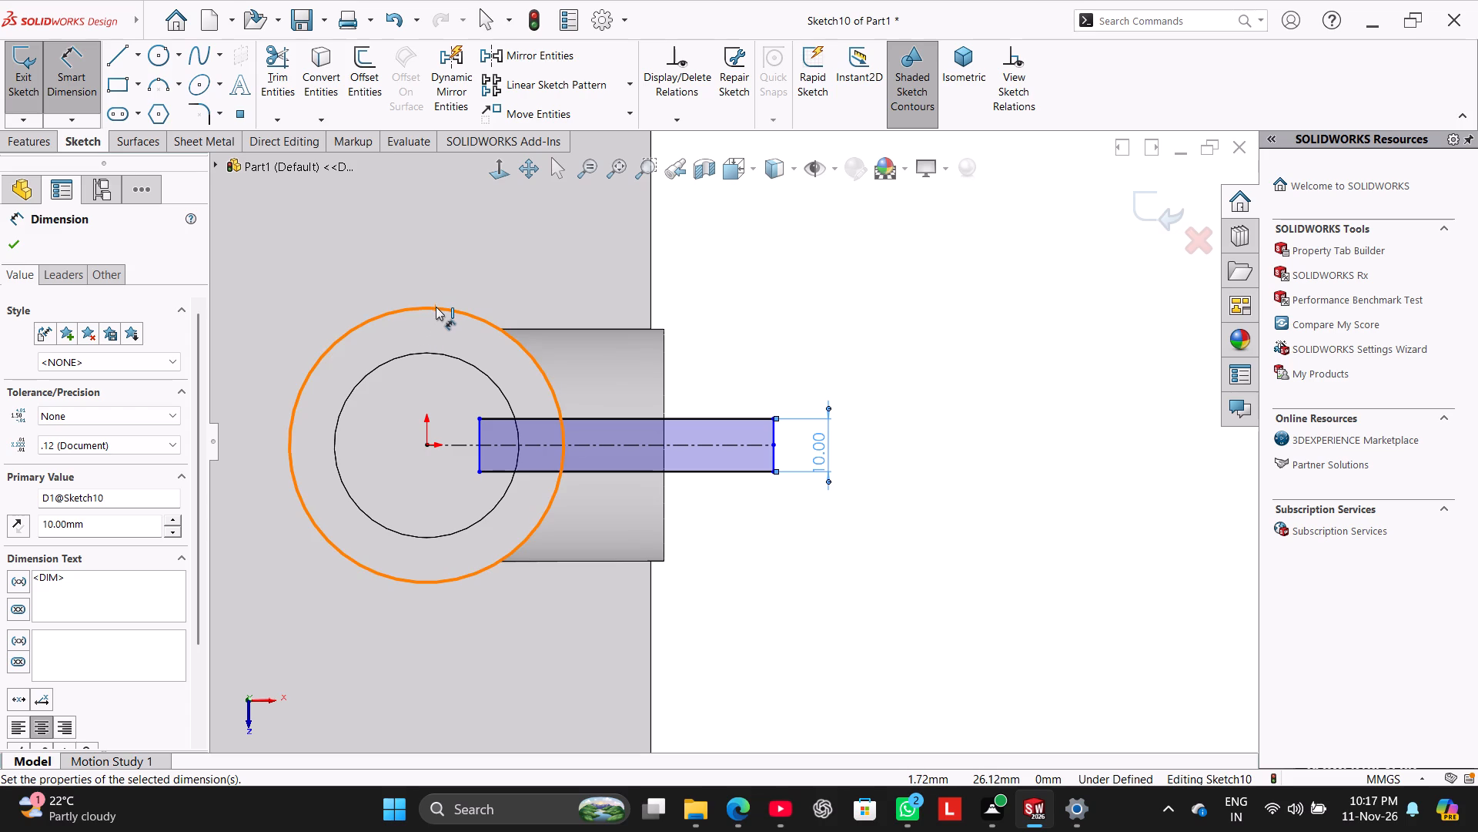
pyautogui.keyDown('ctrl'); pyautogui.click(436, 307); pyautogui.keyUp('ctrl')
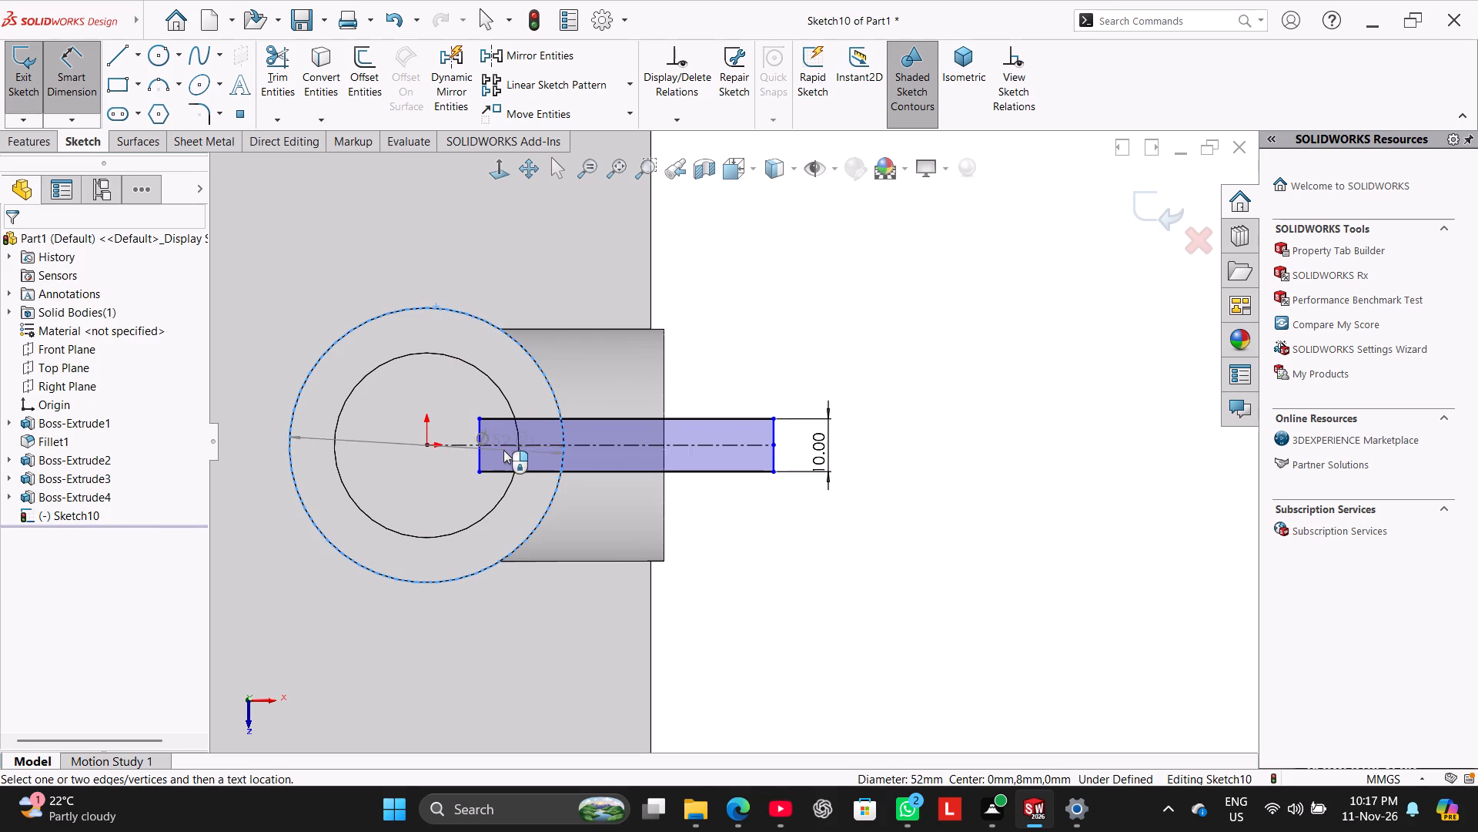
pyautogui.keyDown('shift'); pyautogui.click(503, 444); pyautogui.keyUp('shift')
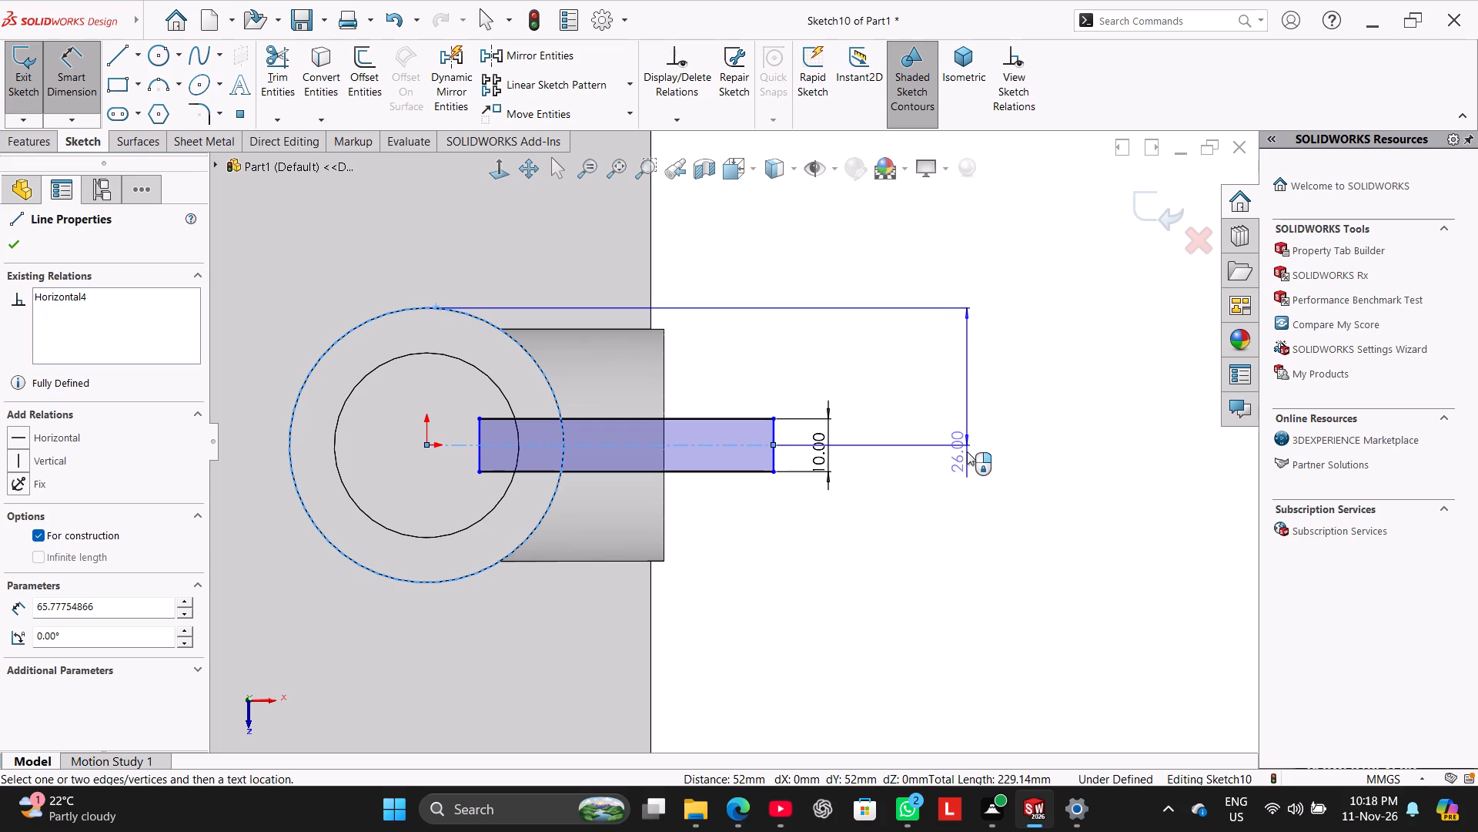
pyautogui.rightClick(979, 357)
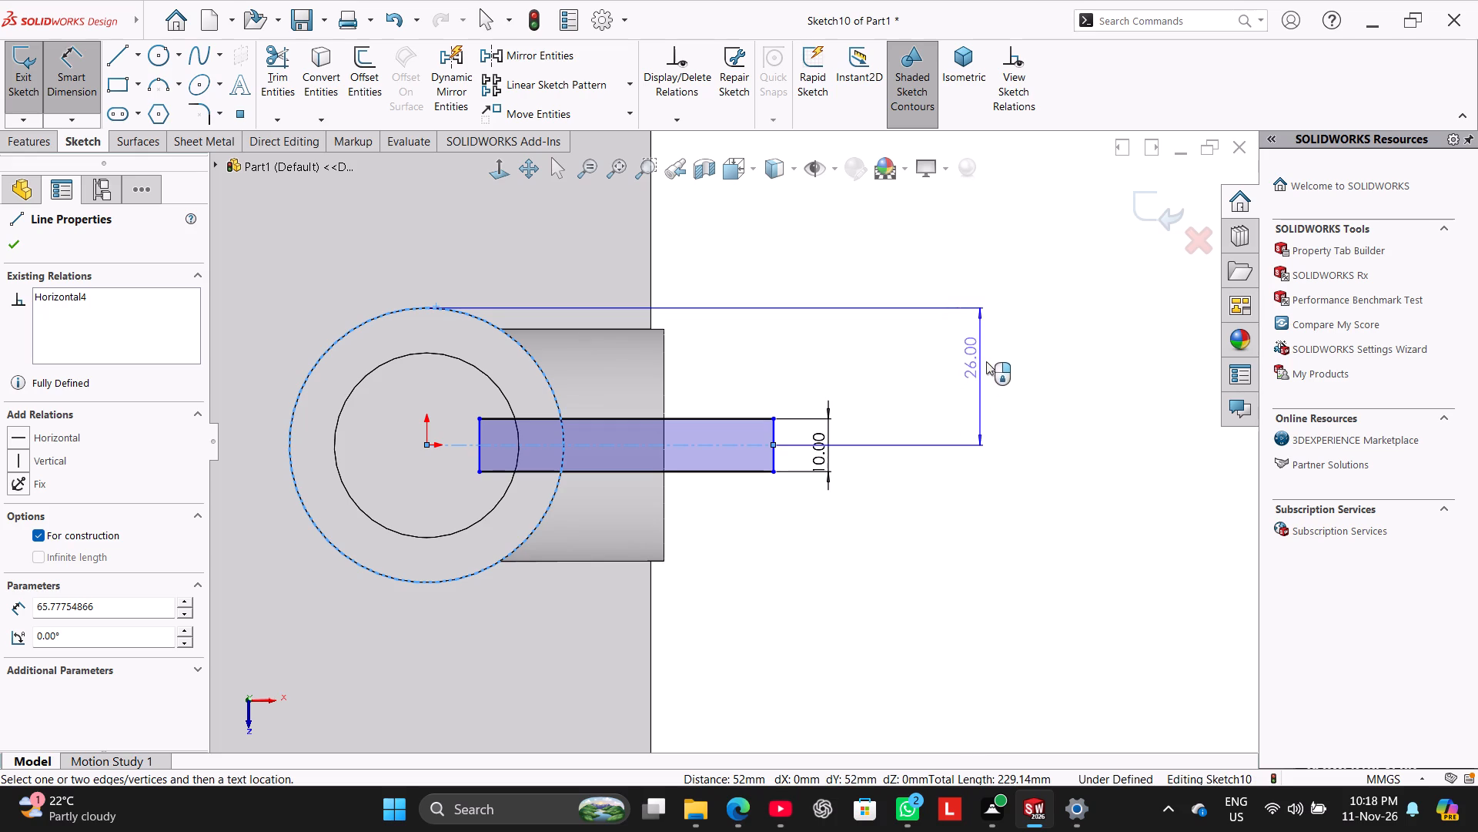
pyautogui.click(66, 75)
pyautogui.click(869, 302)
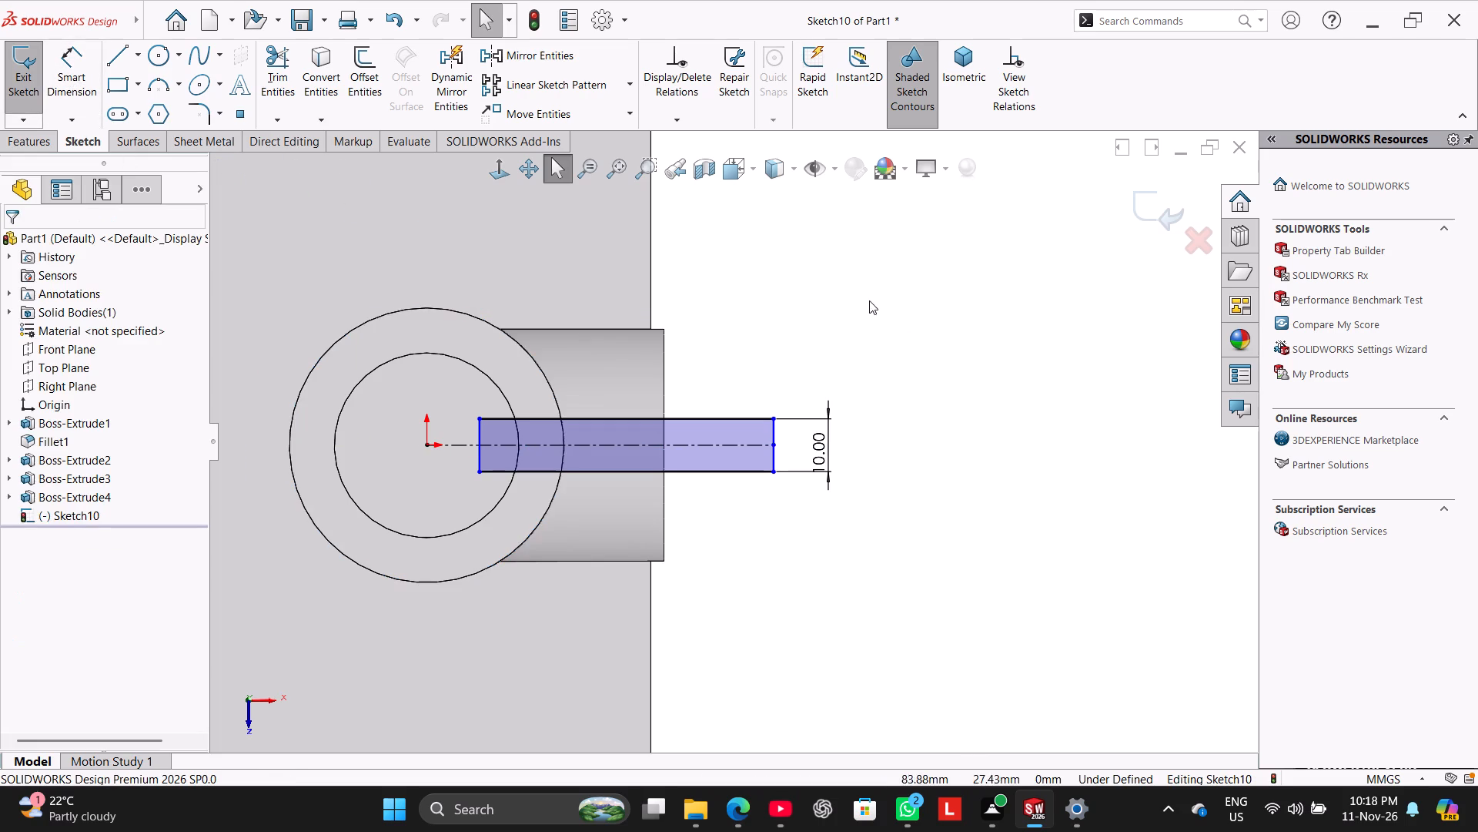
# Pull the rectangle's outer edge in toward the side boss's end and dimension the rectangle's length to 40 mm.
pyautogui.moveTo(772, 451); pyautogui.dragTo(697, 451)
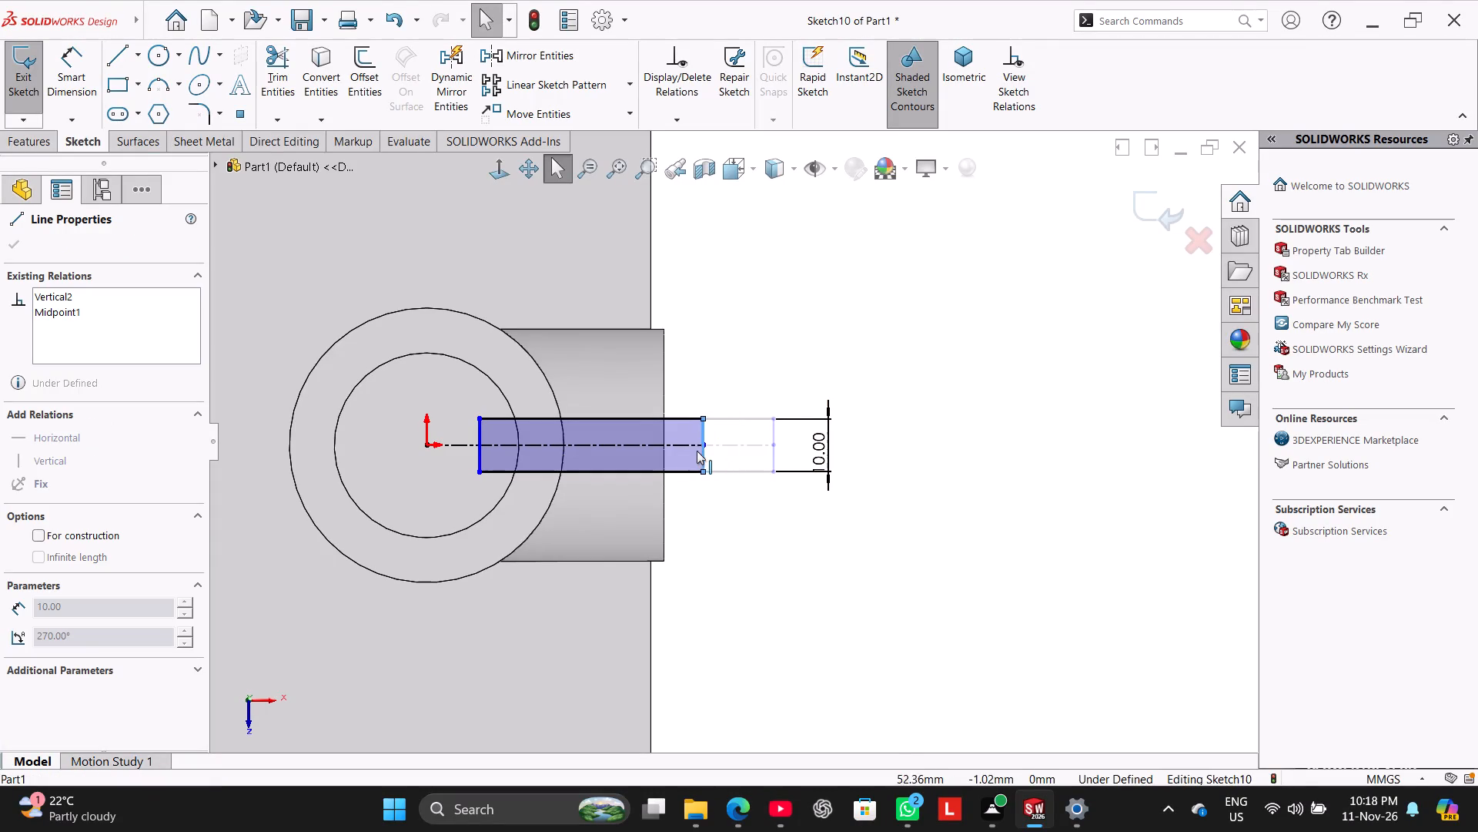
pyautogui.moveTo(697, 451); pyautogui.dragTo(689, 460)
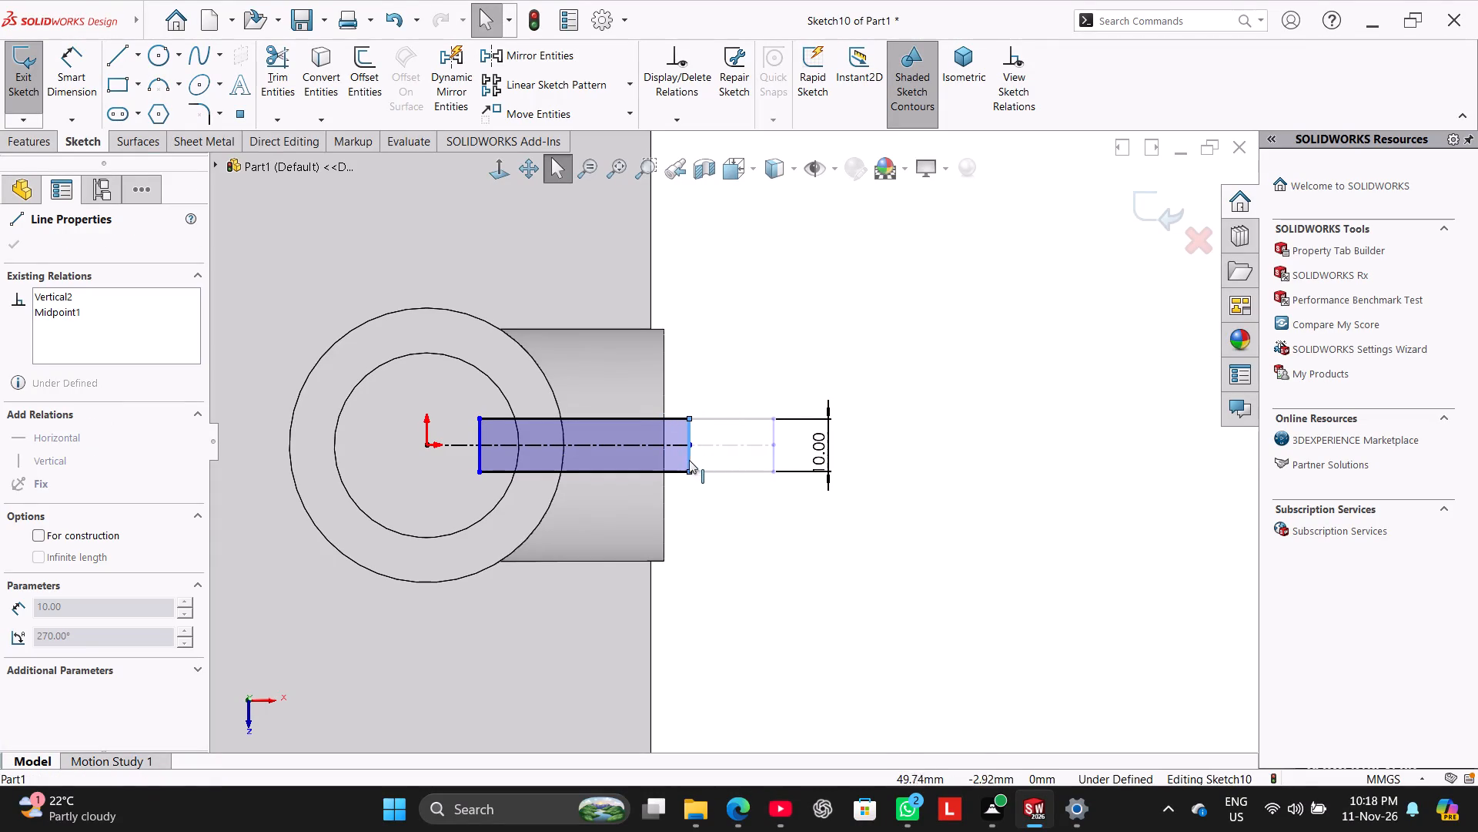
pyautogui.moveTo(689, 460); pyautogui.dragTo(704, 461)
pyautogui.click(717, 512)
pyautogui.click(75, 73)
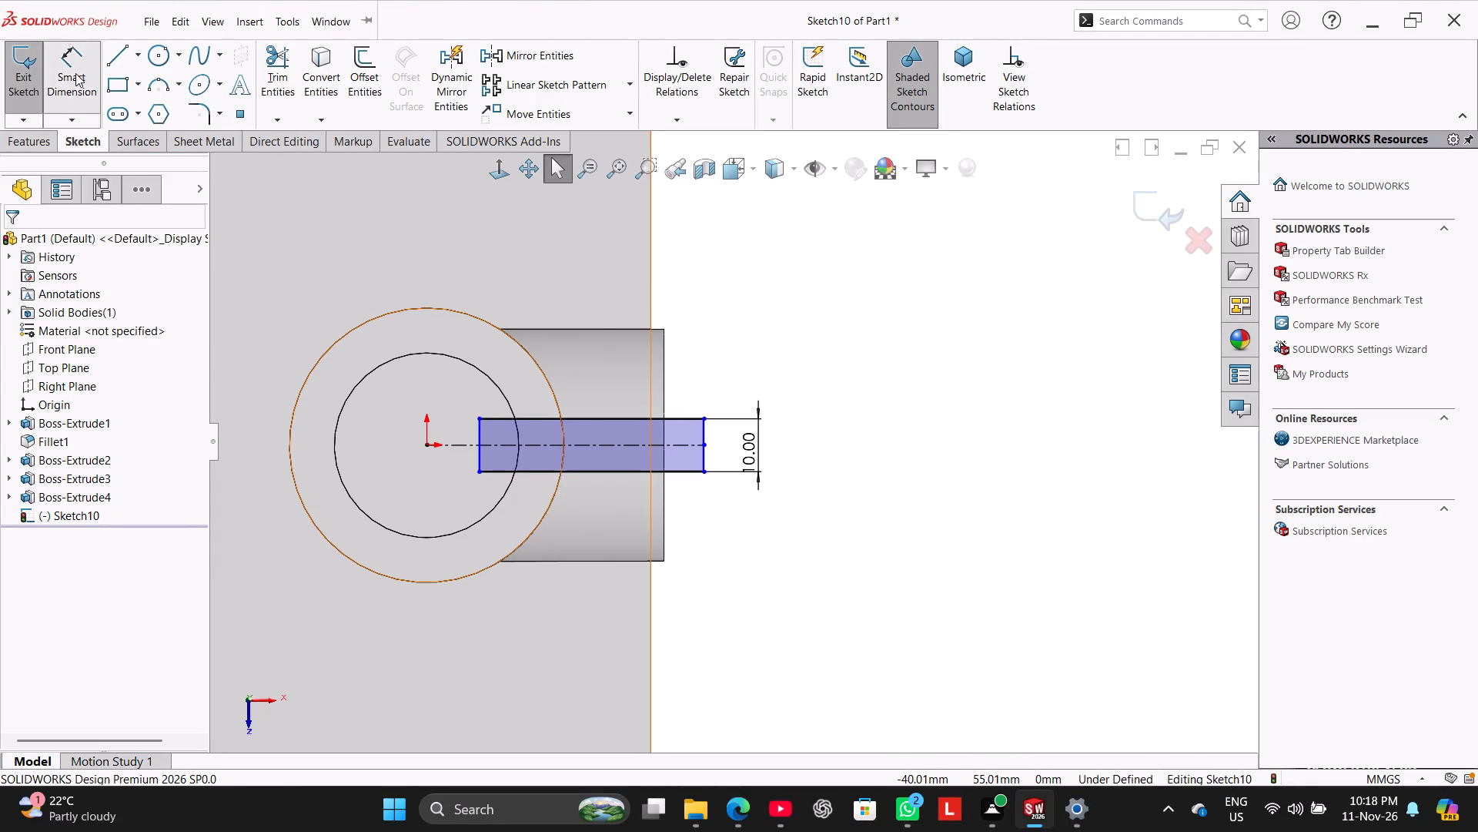
pyautogui.click(663, 474)
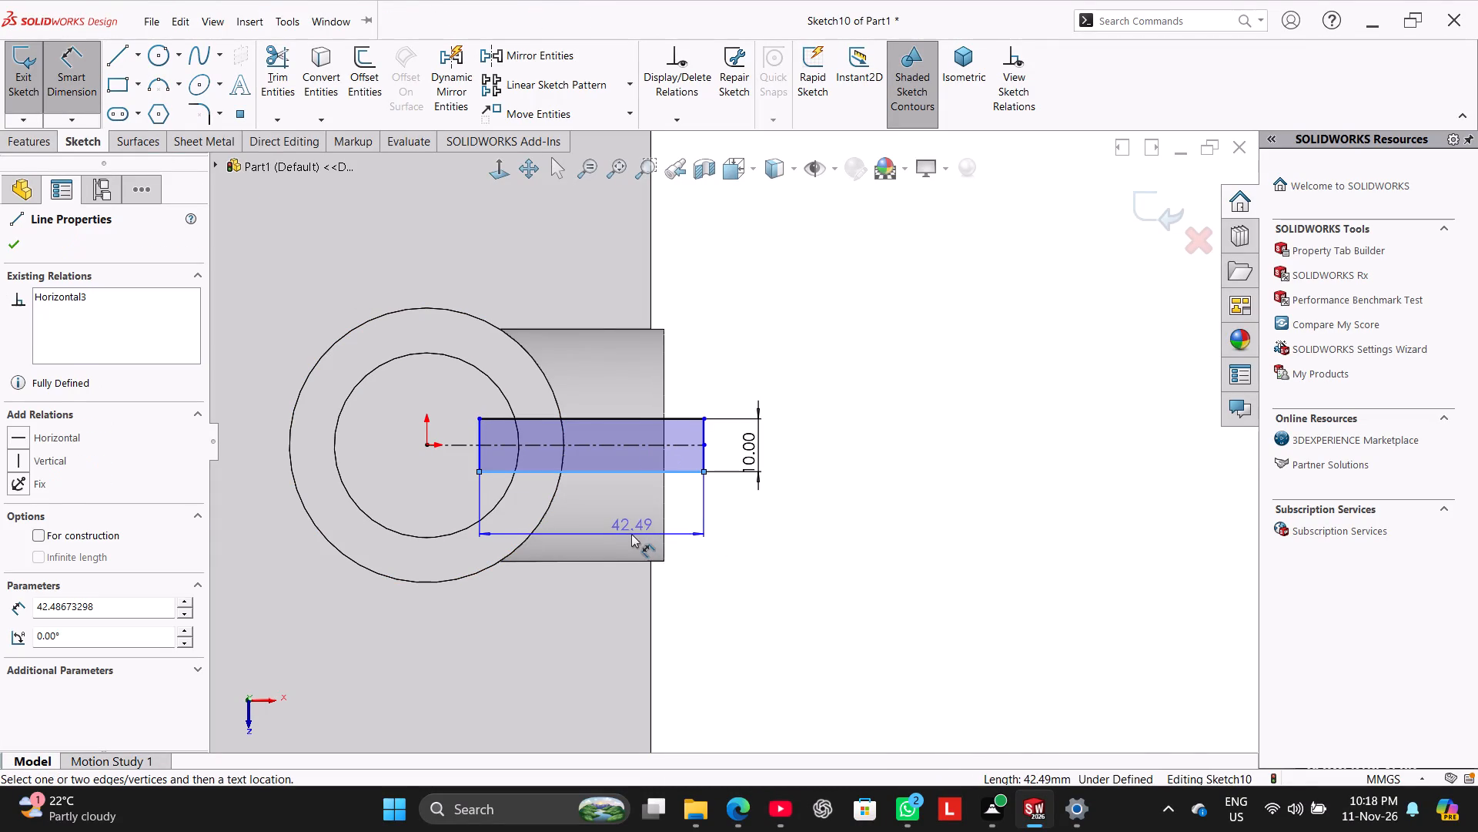
pyautogui.click(631, 534)
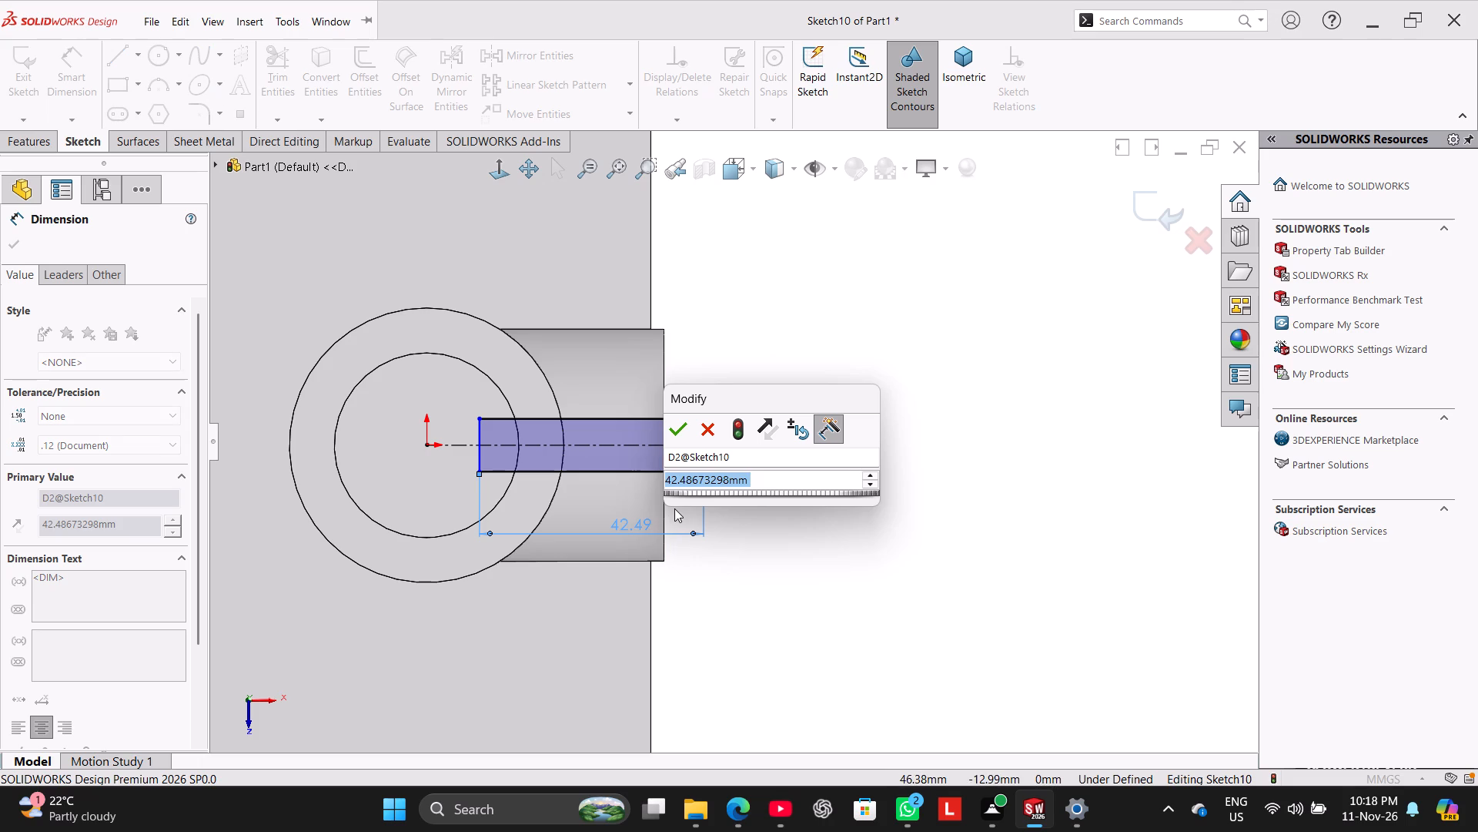
pyautogui.write('40')
pyautogui.press('Return')
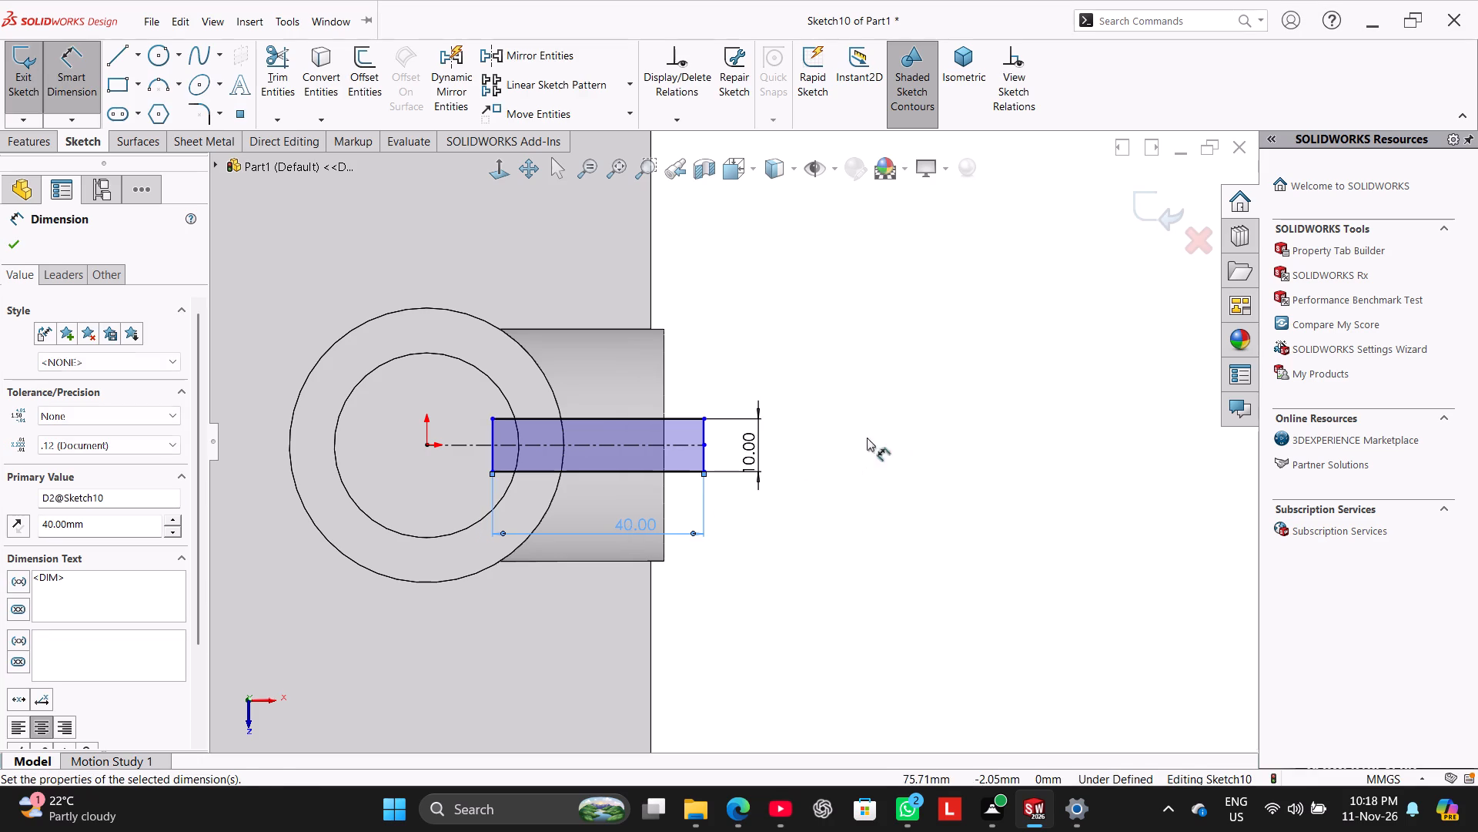
pyautogui.rightClick(931, 391)
pyautogui.click(963, 433)
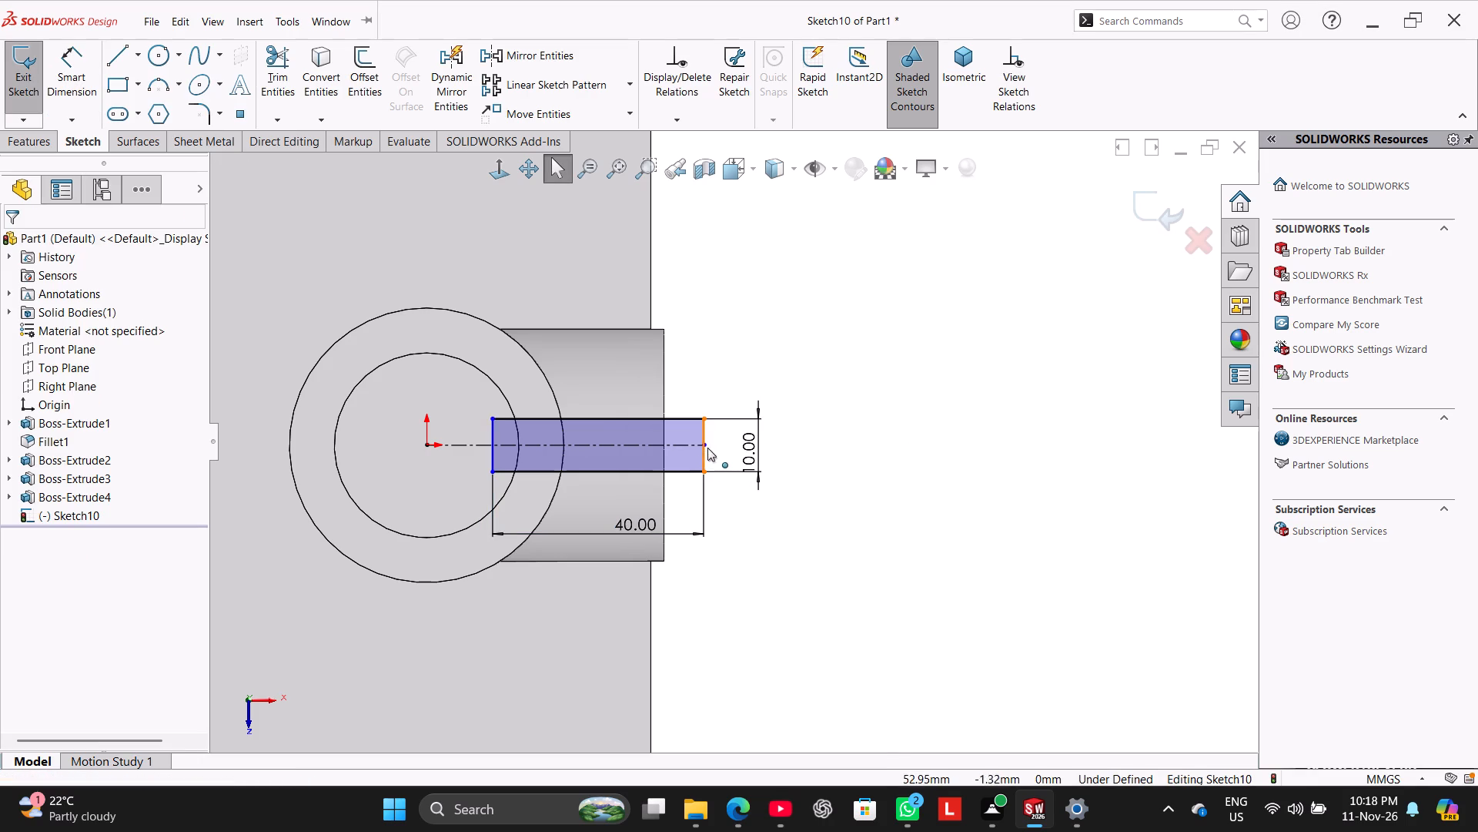
# Reposition the rectangle along the centerline and make its outer edge collinear with the side boss's end edge.
pyautogui.moveTo(704, 418); pyautogui.dragTo(737, 414)
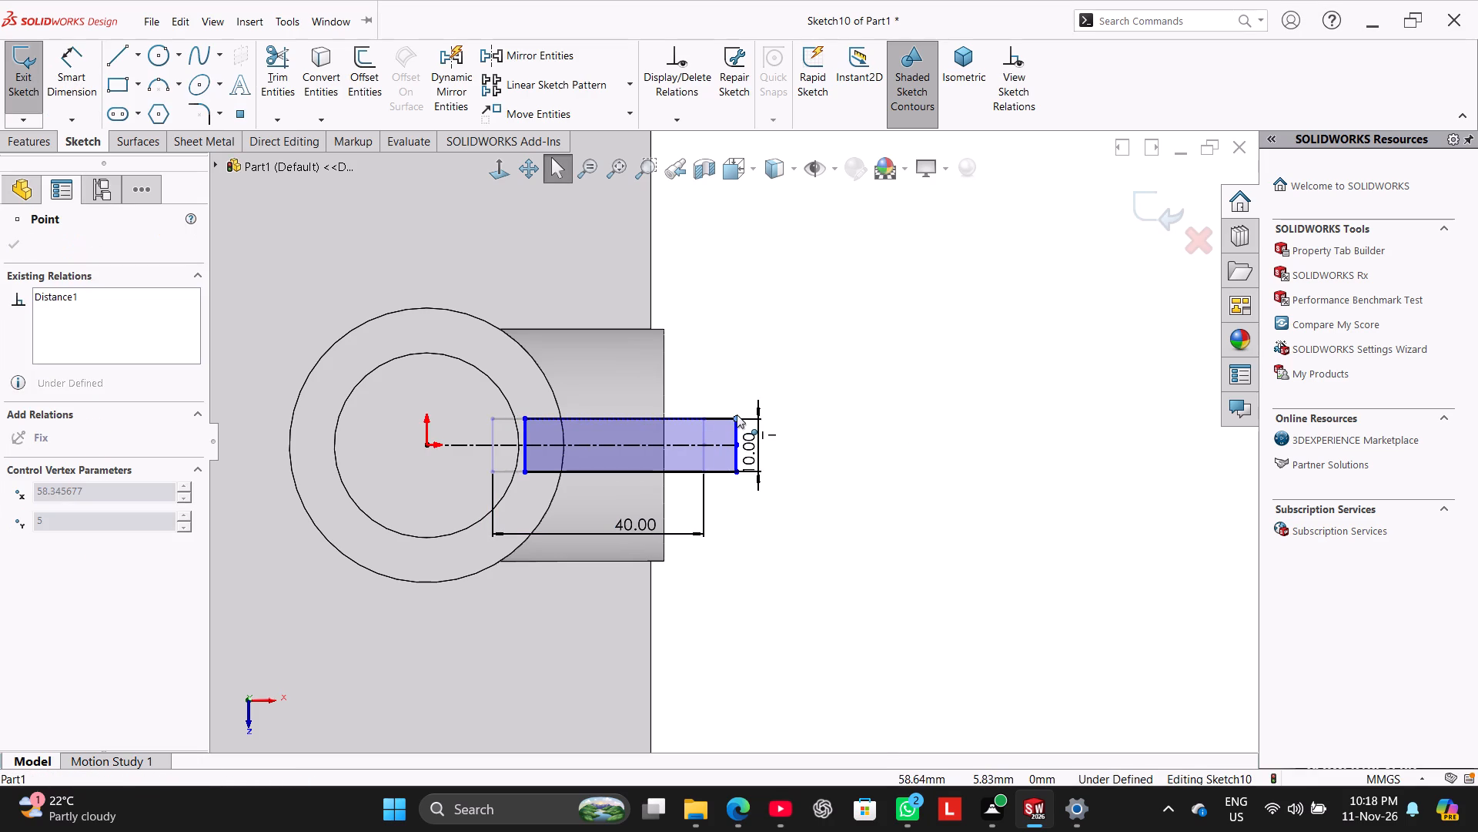
pyautogui.moveTo(737, 414); pyautogui.dragTo(693, 397)
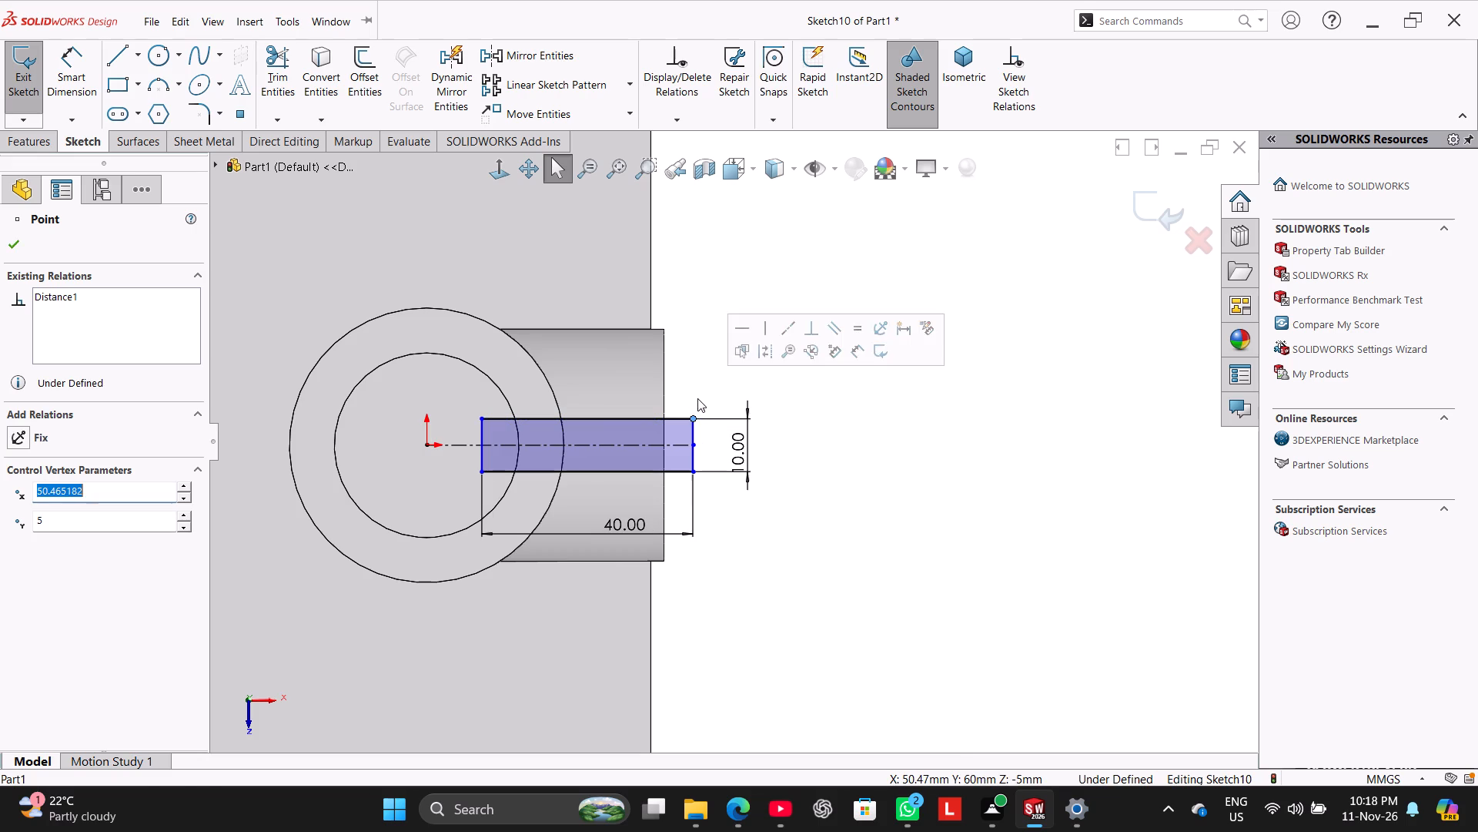
pyautogui.click(785, 493)
pyautogui.keyDown('ctrl'); pyautogui.click(694, 455); pyautogui.keyUp('ctrl')
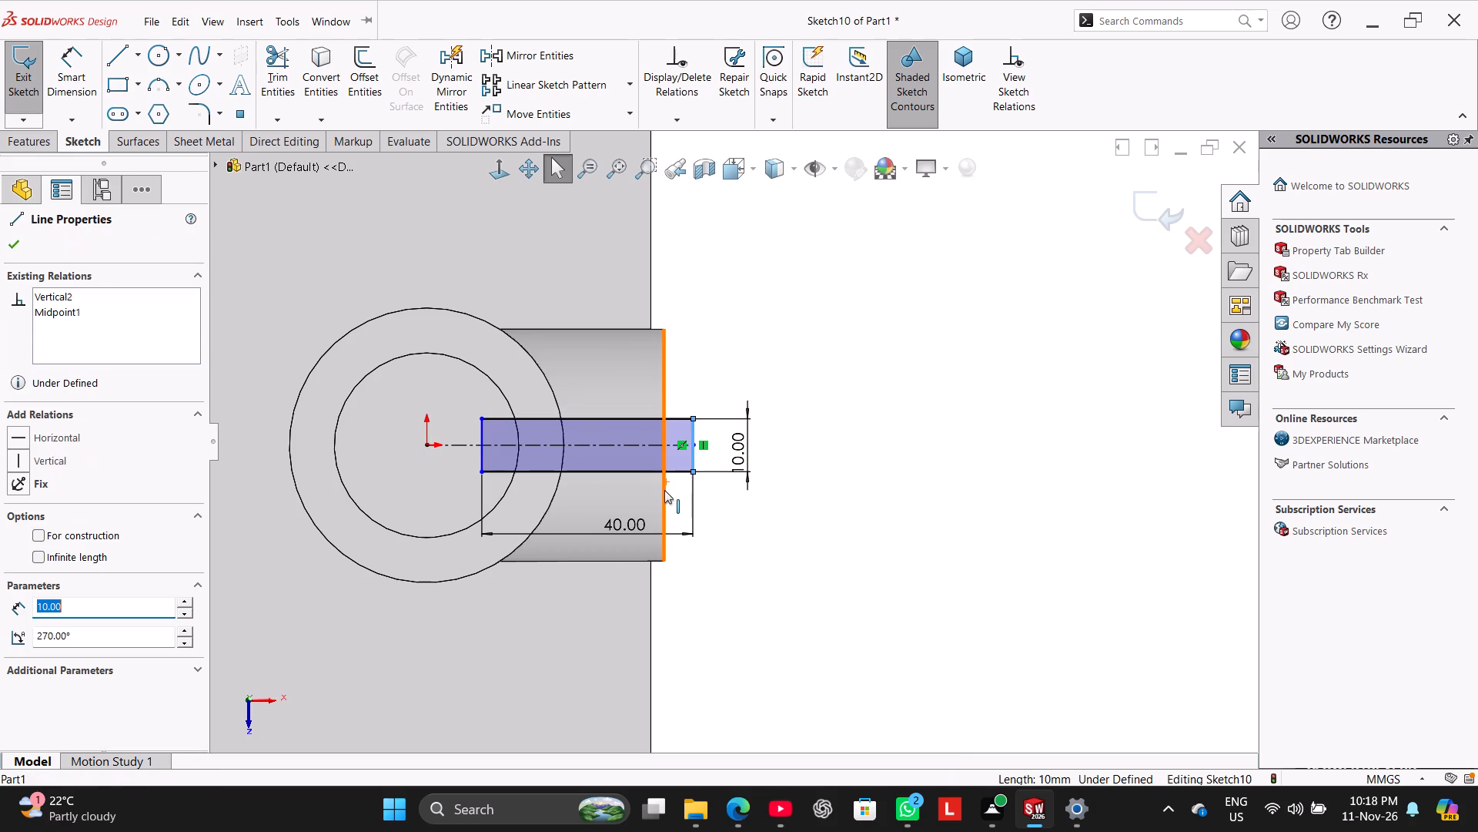
pyautogui.keyDown('ctrl'); pyautogui.click(664, 490); pyautogui.keyUp('ctrl')
pyautogui.click(51, 517)
pyautogui.click(893, 528)
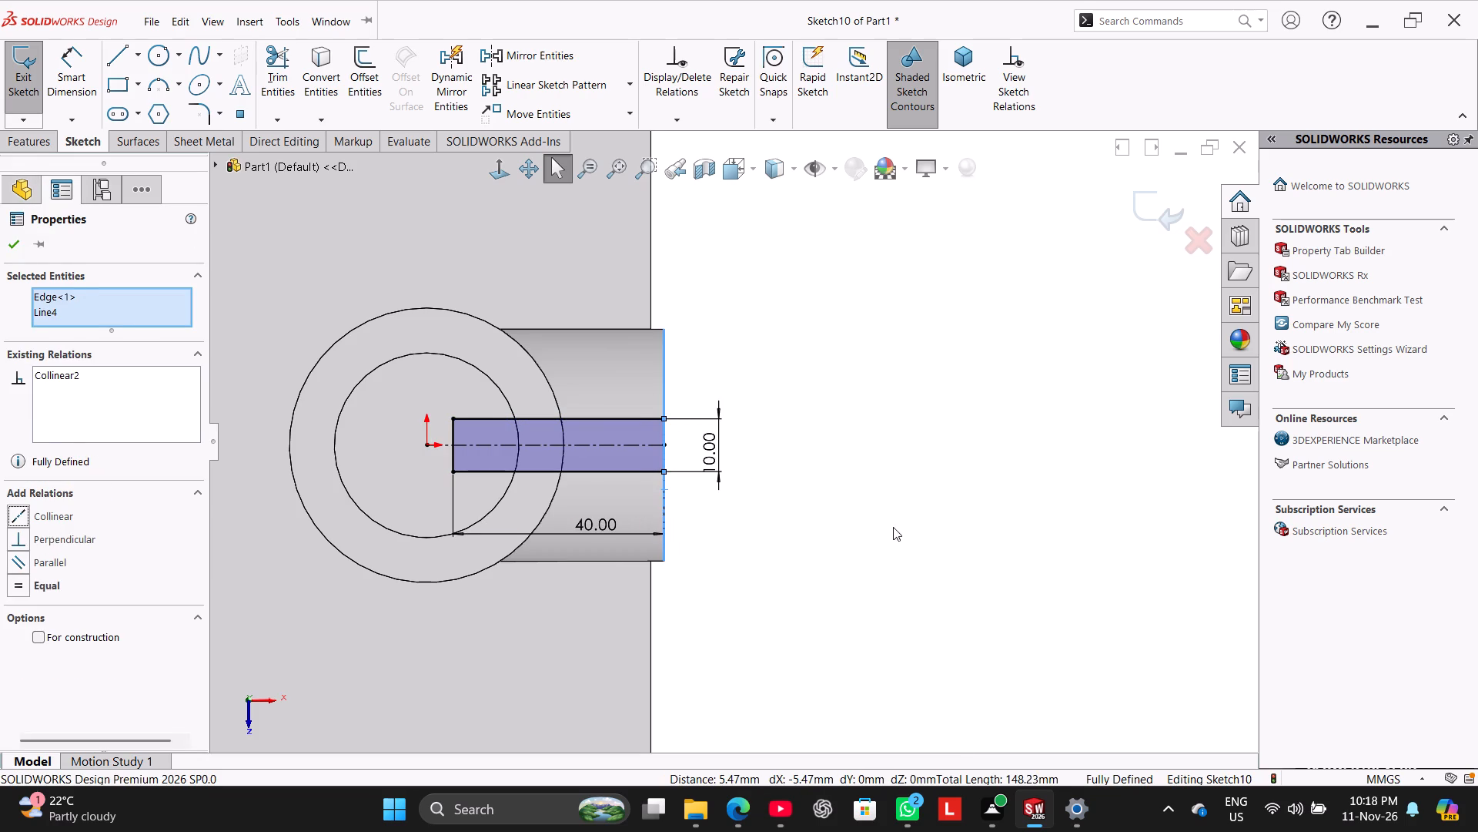
# Start an Extruded Cut from the slot rectangle and preview it with the Up To Next end condition.
pyautogui.moveTo(858, 603); pyautogui.dragTo(836, 579, button='middle')
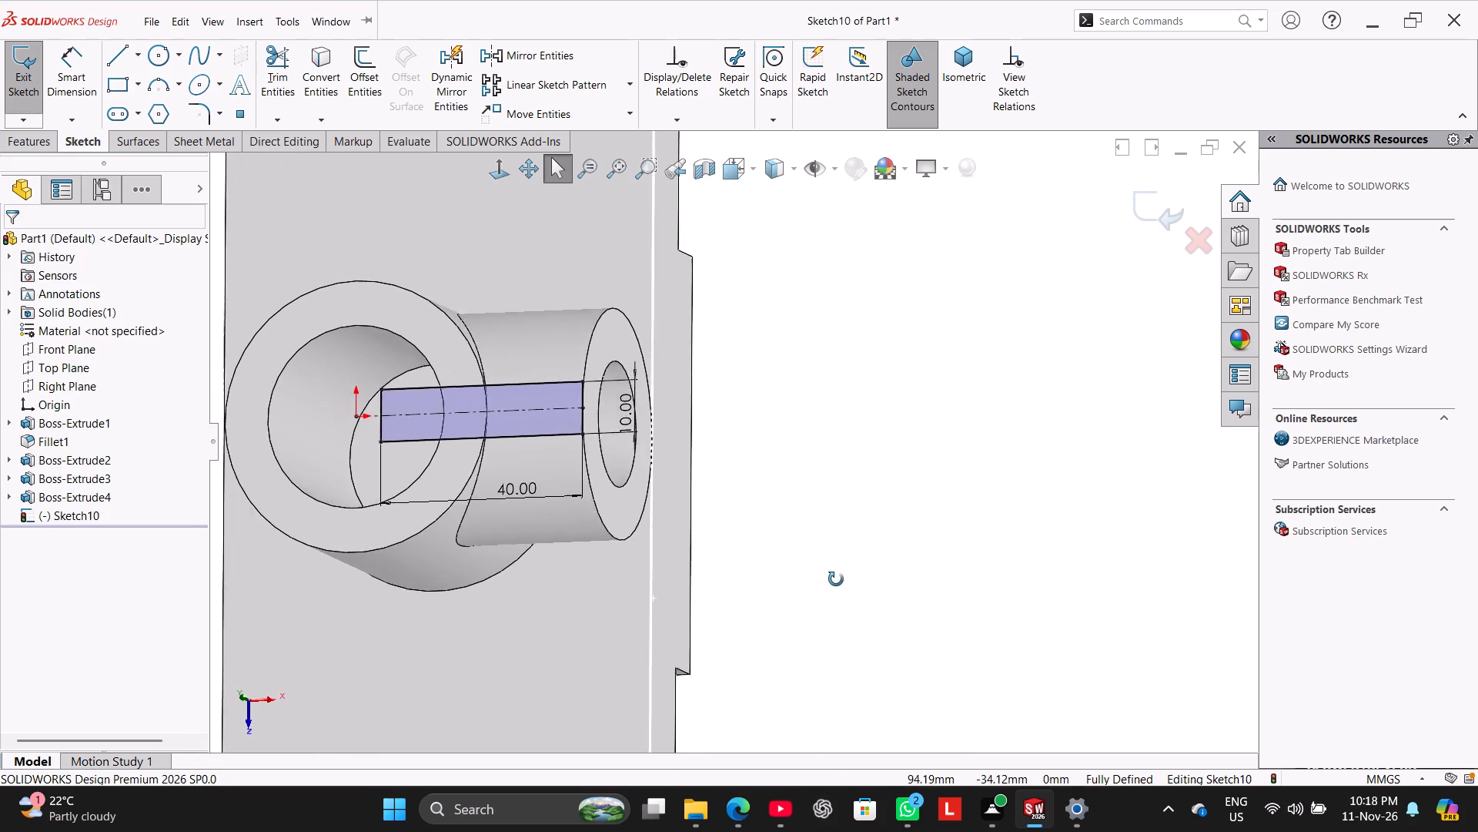
pyautogui.moveTo(836, 579); pyautogui.dragTo(846, 585, button='middle')
pyautogui.click(12, 139)
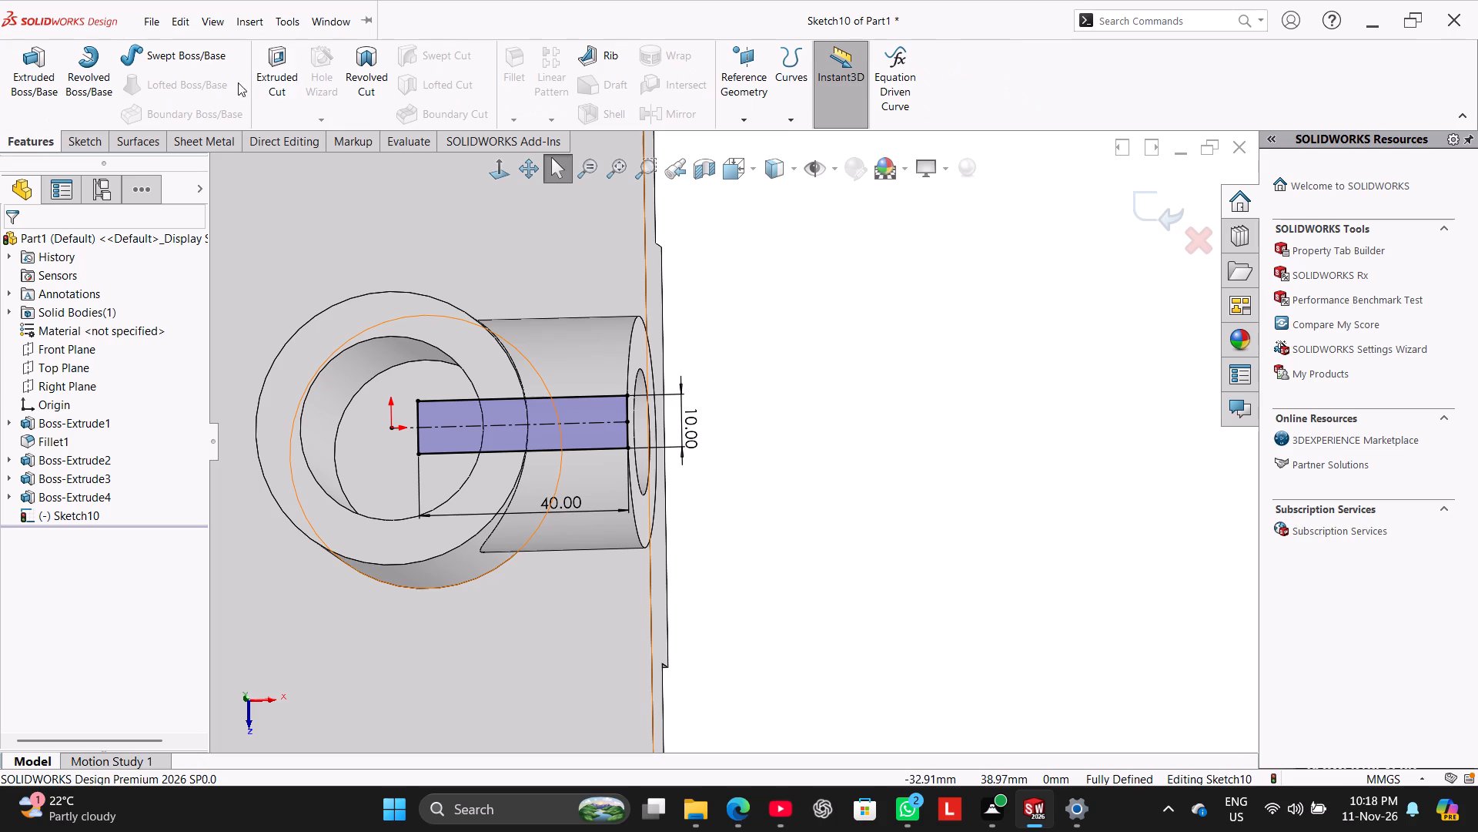
pyautogui.click(260, 83)
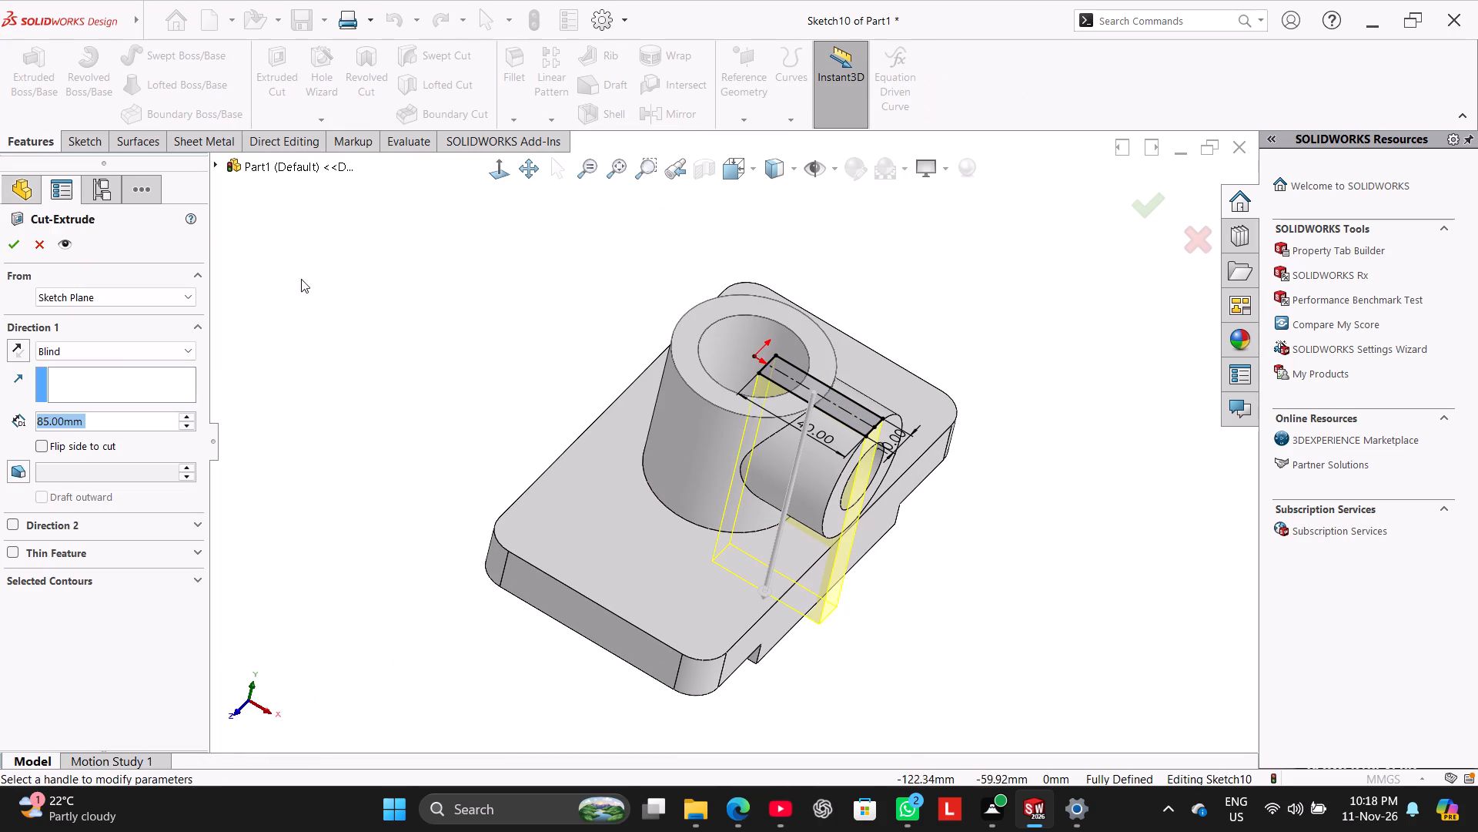
pyautogui.click(119, 354)
pyautogui.click(119, 404)
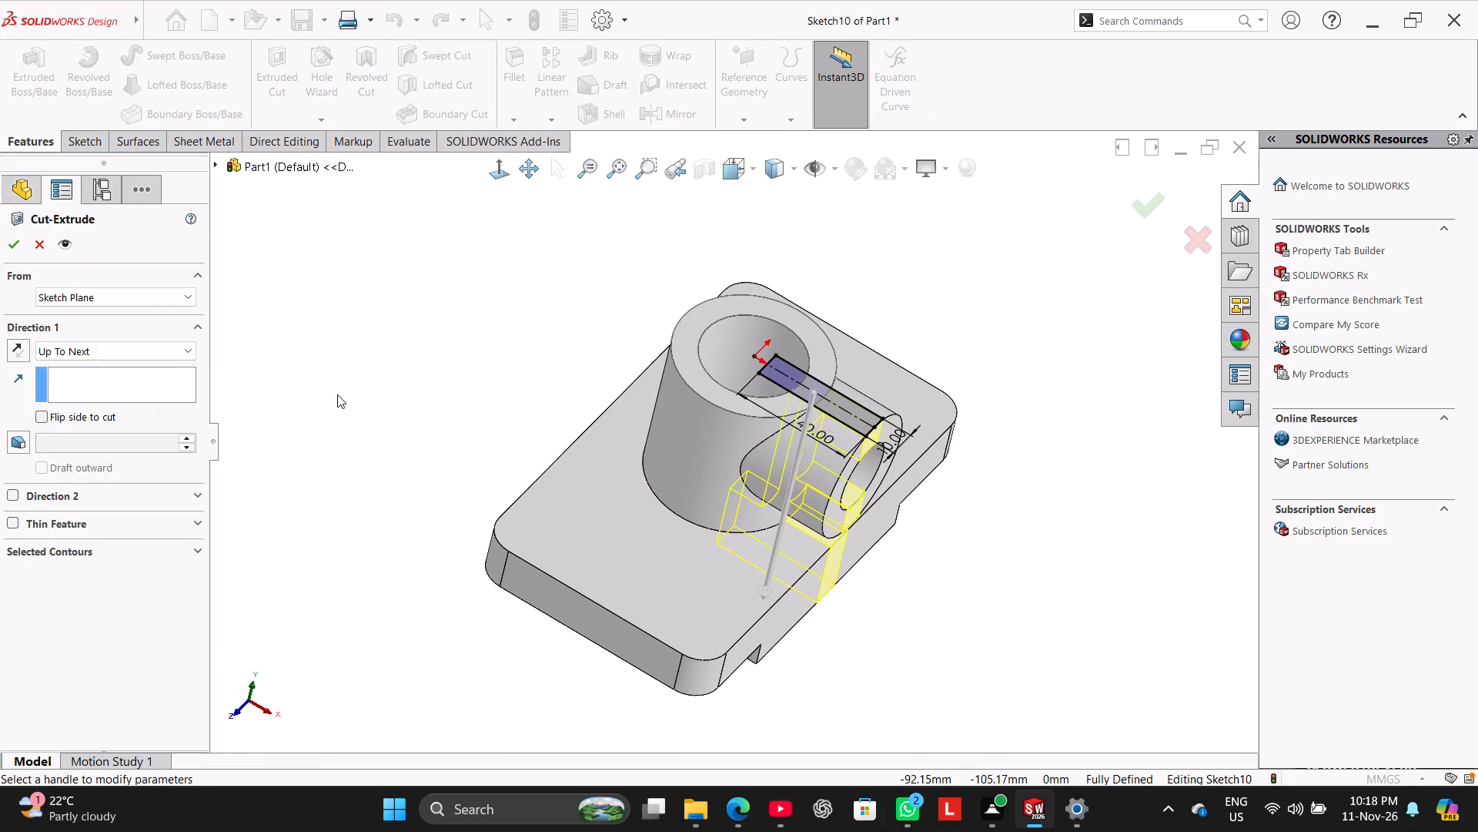
pyautogui.moveTo(342, 390); pyautogui.dragTo(259, 265, button='middle')
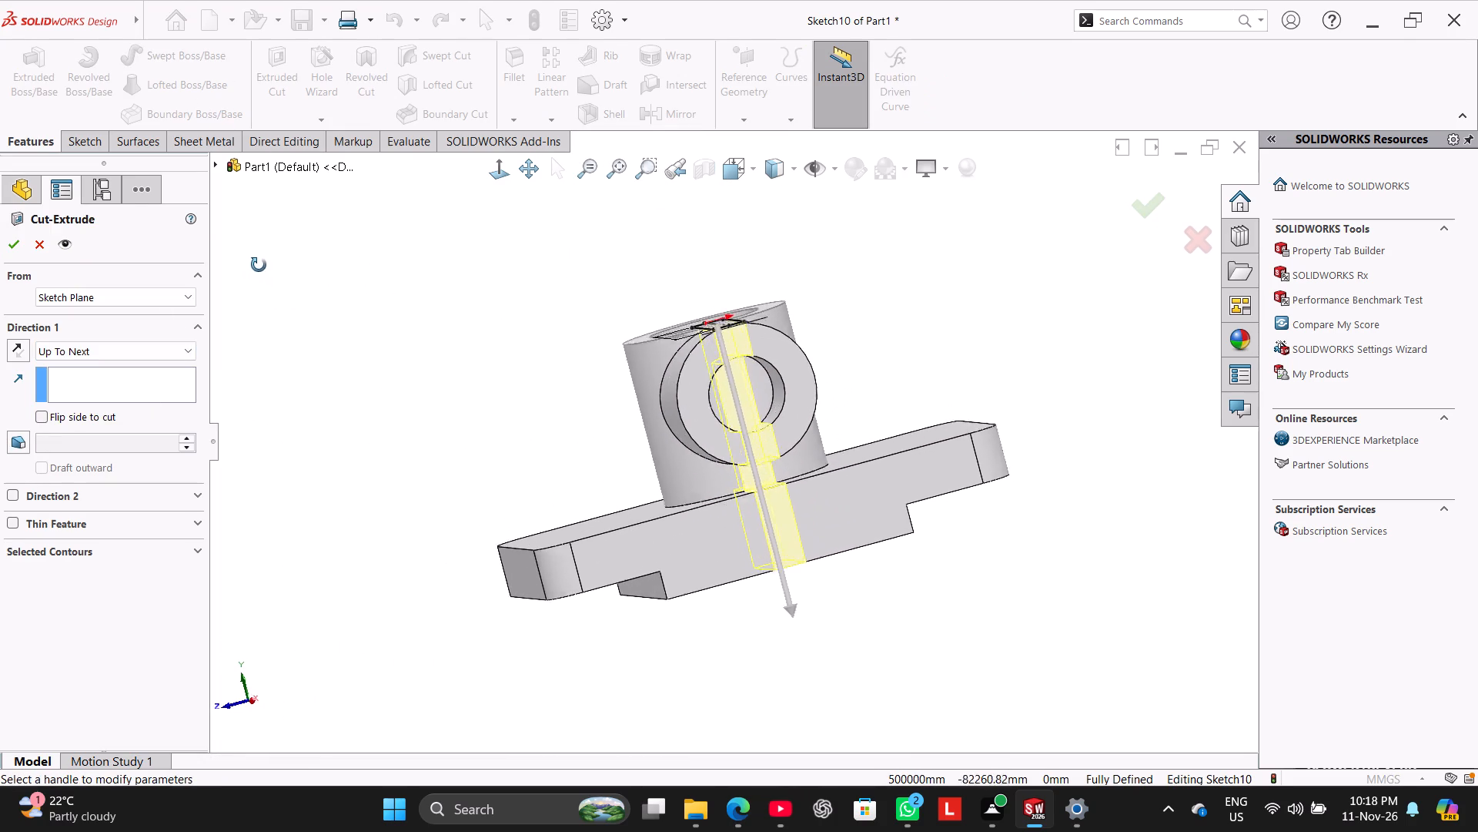
pyautogui.moveTo(259, 265); pyautogui.dragTo(272, 296, button='middle')
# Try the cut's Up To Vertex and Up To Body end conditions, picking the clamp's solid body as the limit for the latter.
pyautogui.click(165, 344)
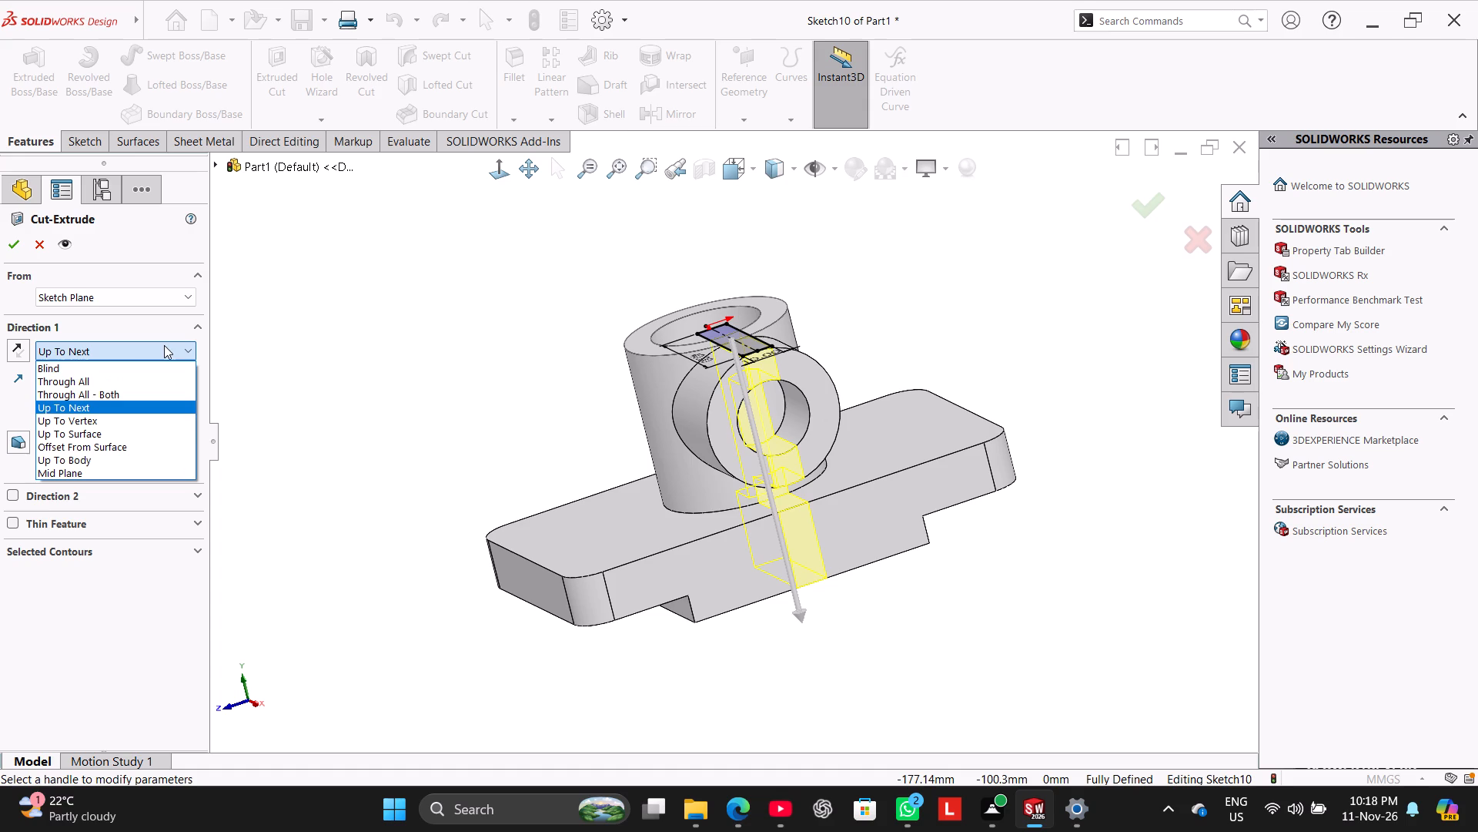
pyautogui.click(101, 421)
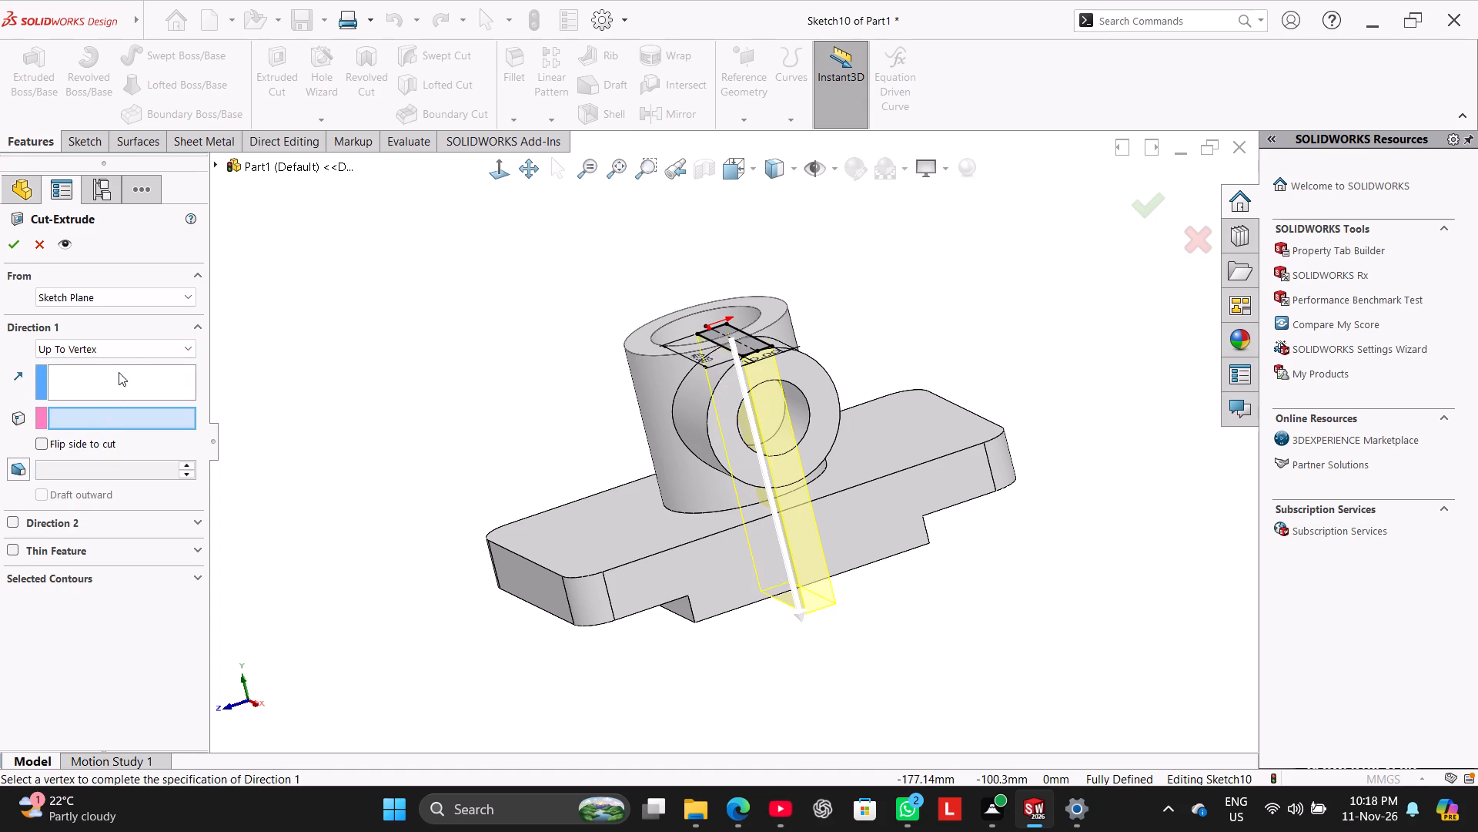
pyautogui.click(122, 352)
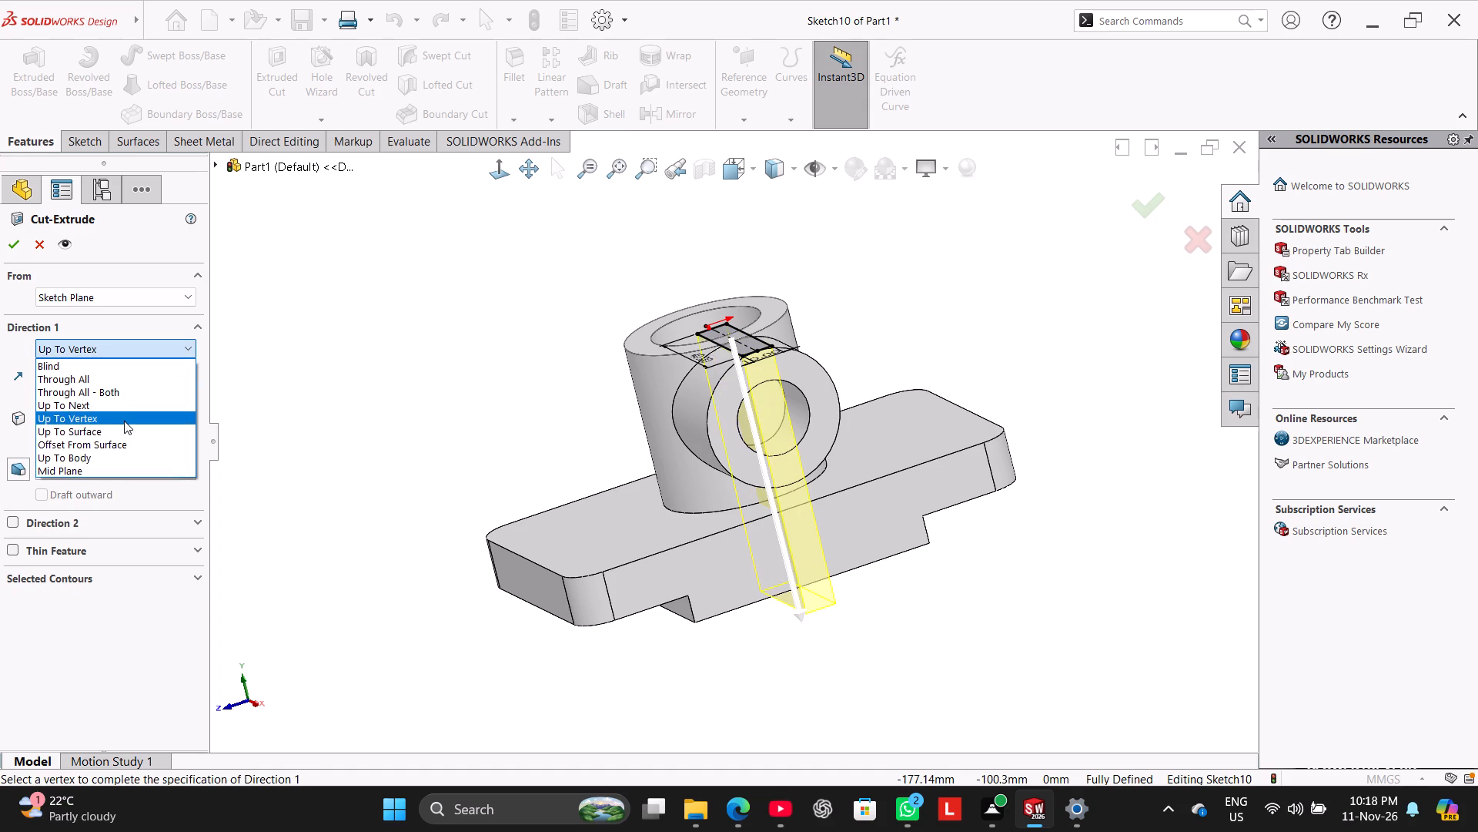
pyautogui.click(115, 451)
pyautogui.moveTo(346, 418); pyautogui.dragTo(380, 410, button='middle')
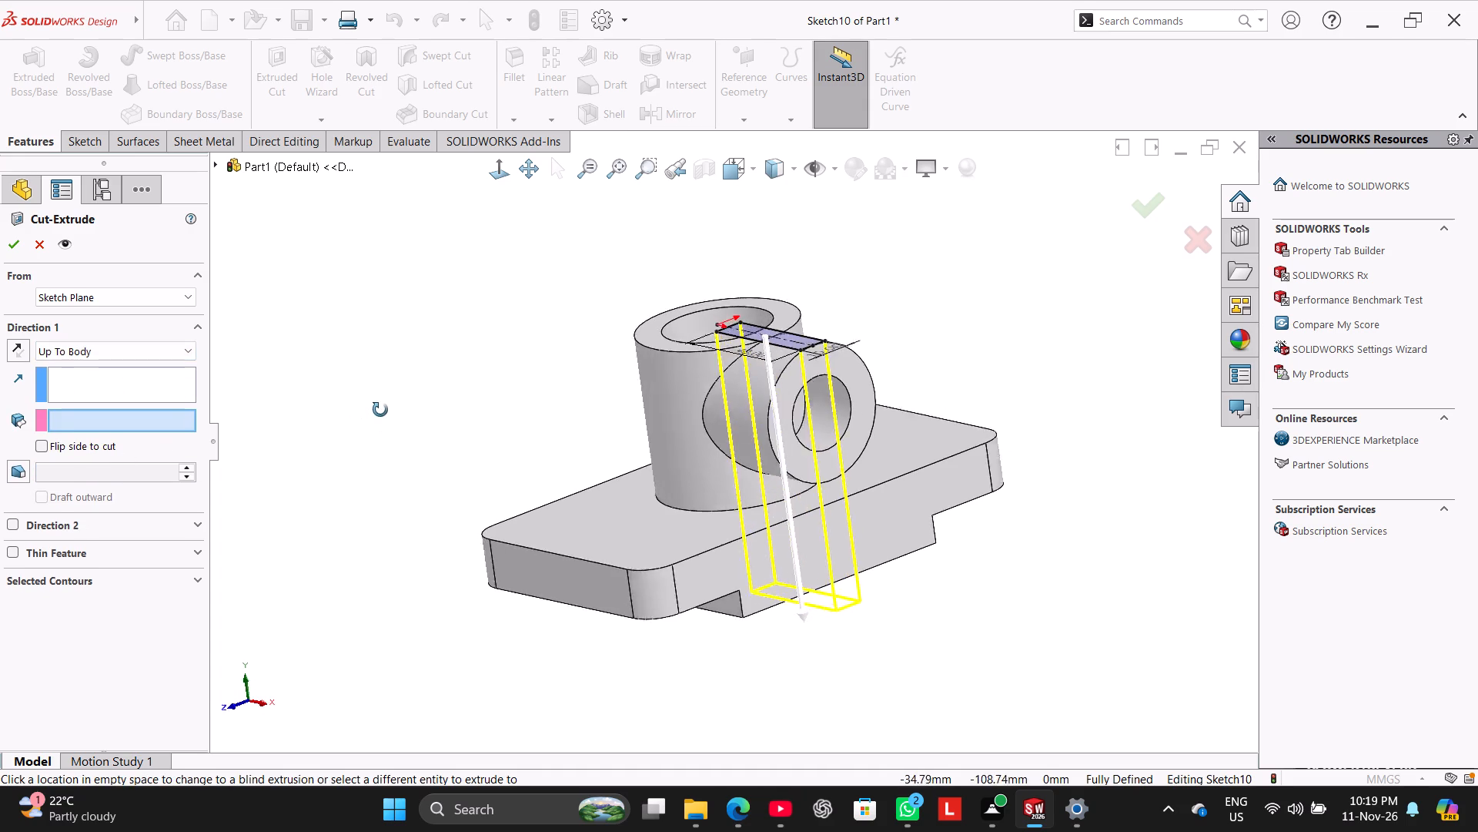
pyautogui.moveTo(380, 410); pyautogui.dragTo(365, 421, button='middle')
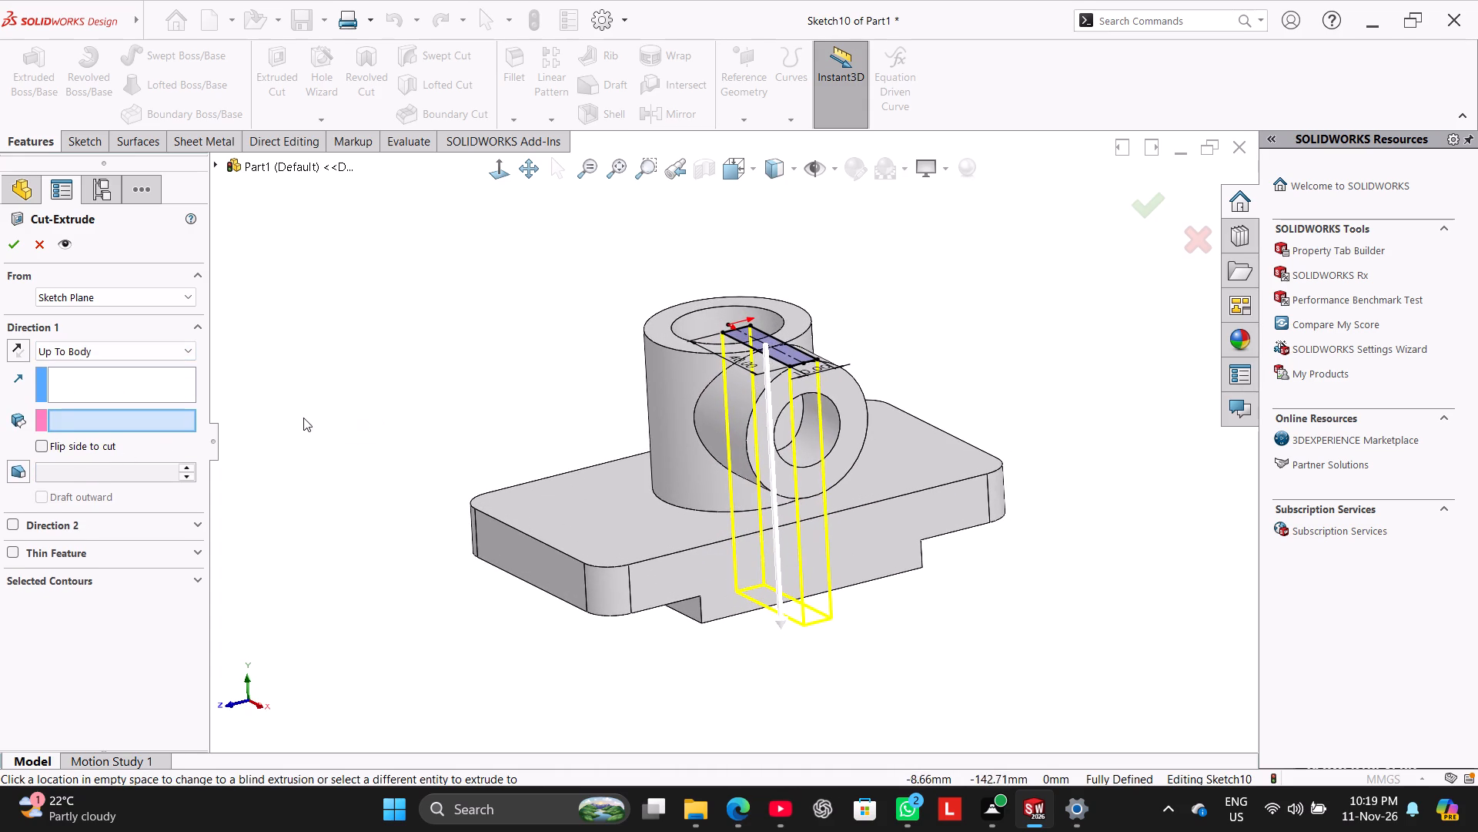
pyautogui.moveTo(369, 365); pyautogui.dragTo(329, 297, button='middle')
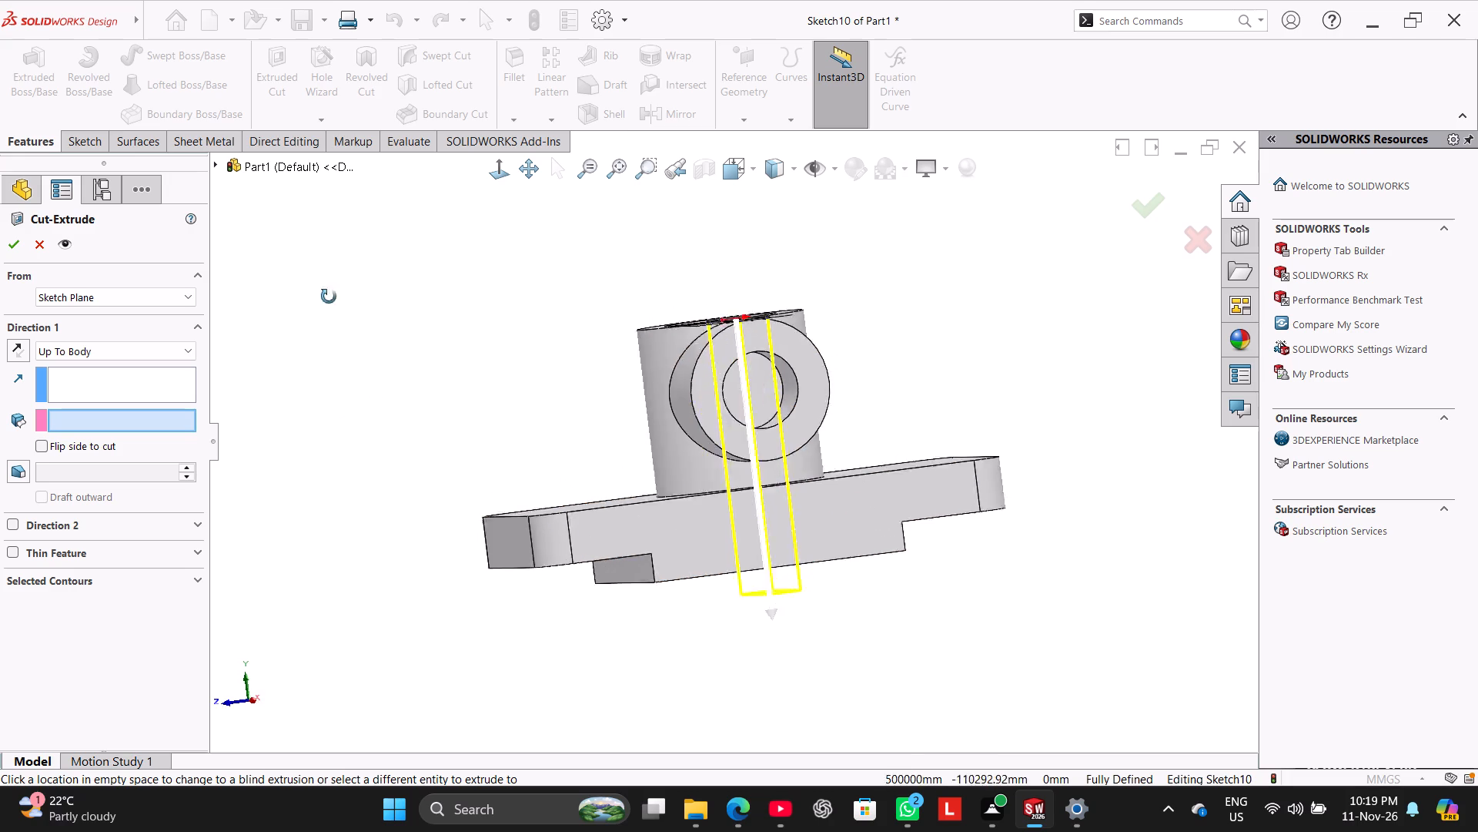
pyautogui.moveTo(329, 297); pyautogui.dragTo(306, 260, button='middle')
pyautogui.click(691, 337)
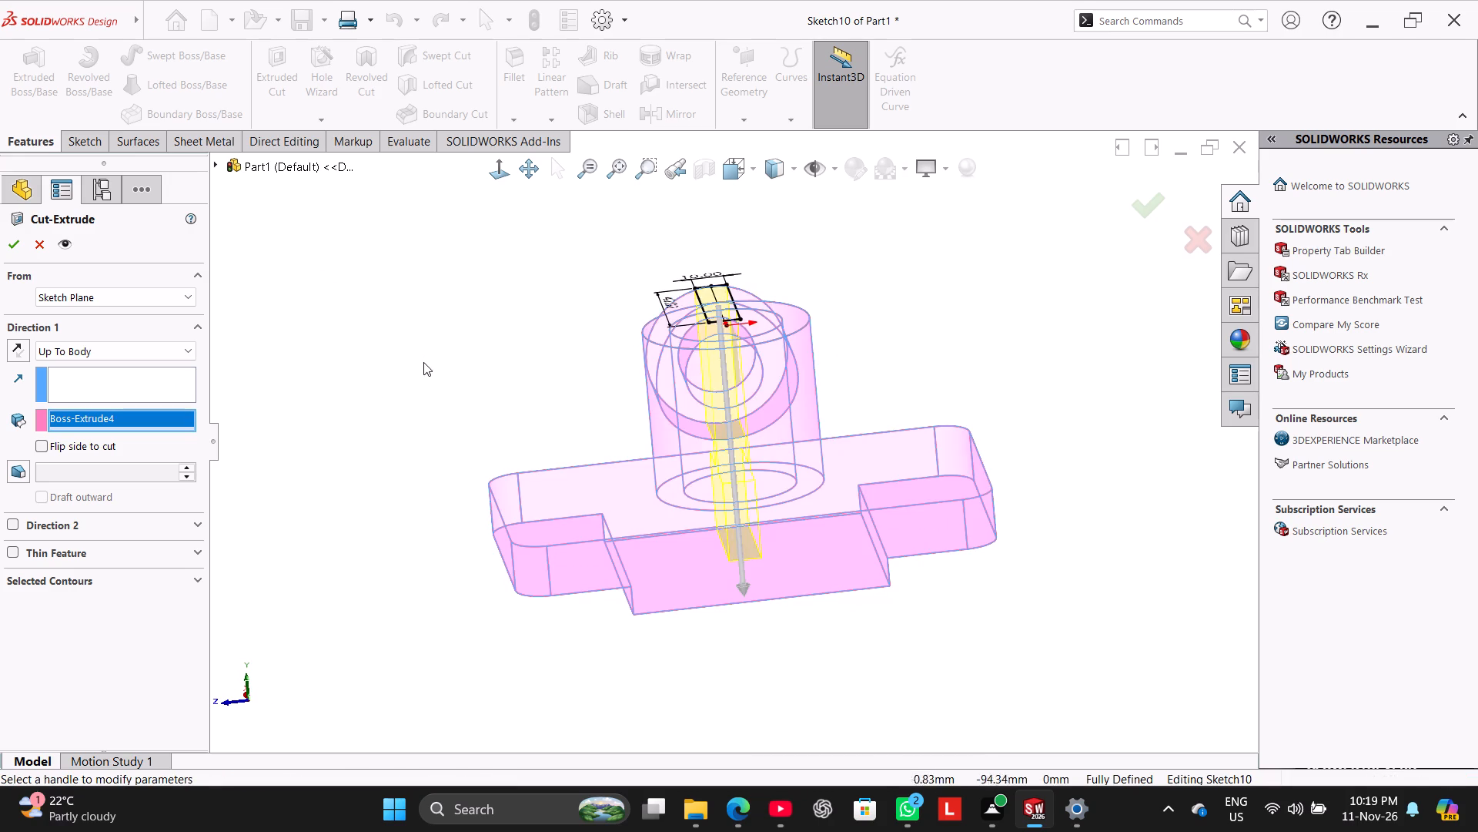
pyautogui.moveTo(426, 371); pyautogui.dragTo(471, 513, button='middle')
# Set the slot cut's end condition to Up To Surface, use the side boss's bore face as the limit, and complete the cut.
pyautogui.click(148, 347)
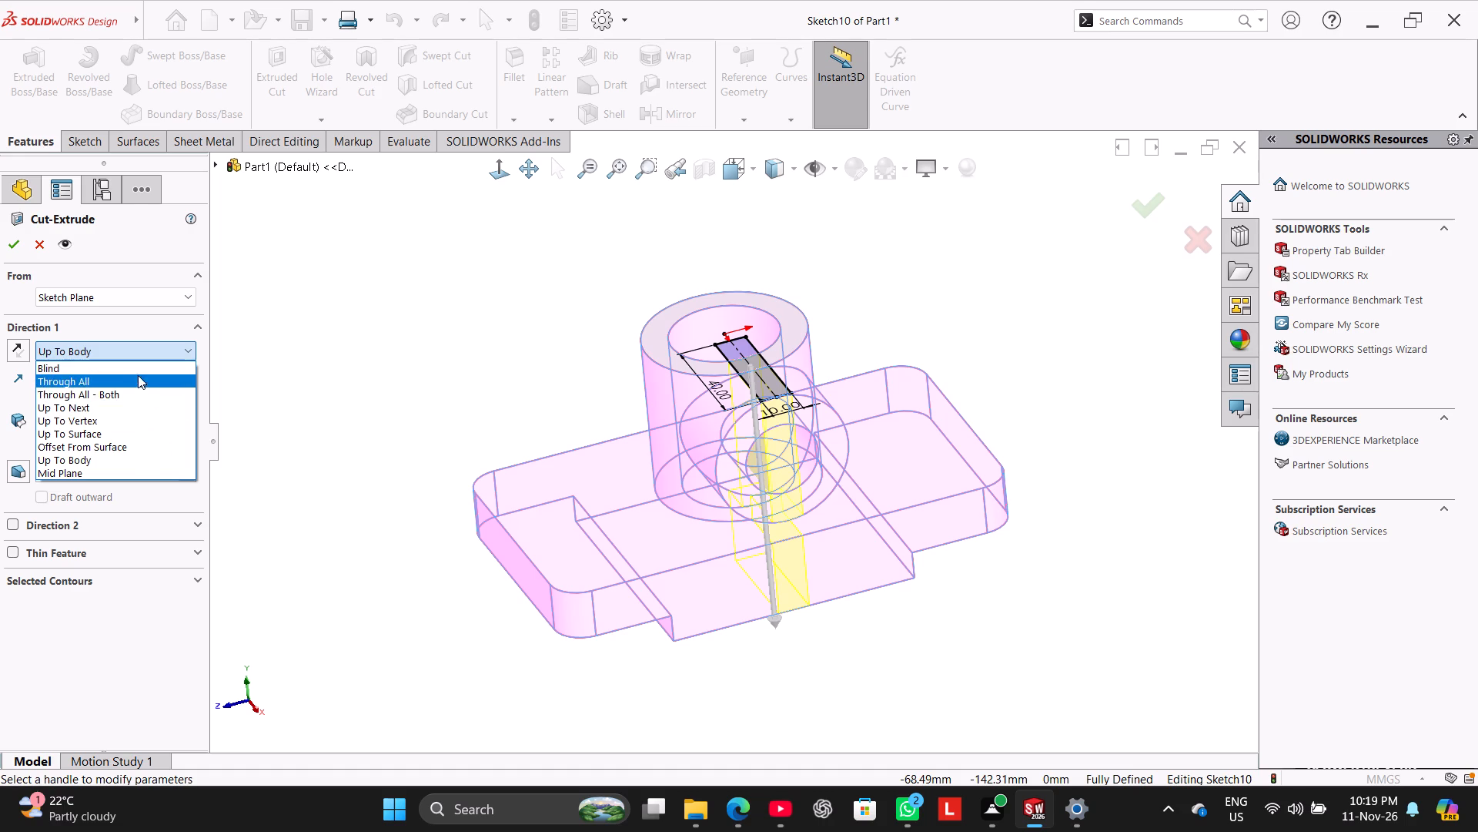
pyautogui.click(151, 431)
pyautogui.moveTo(365, 459); pyautogui.dragTo(327, 340, button='middle')
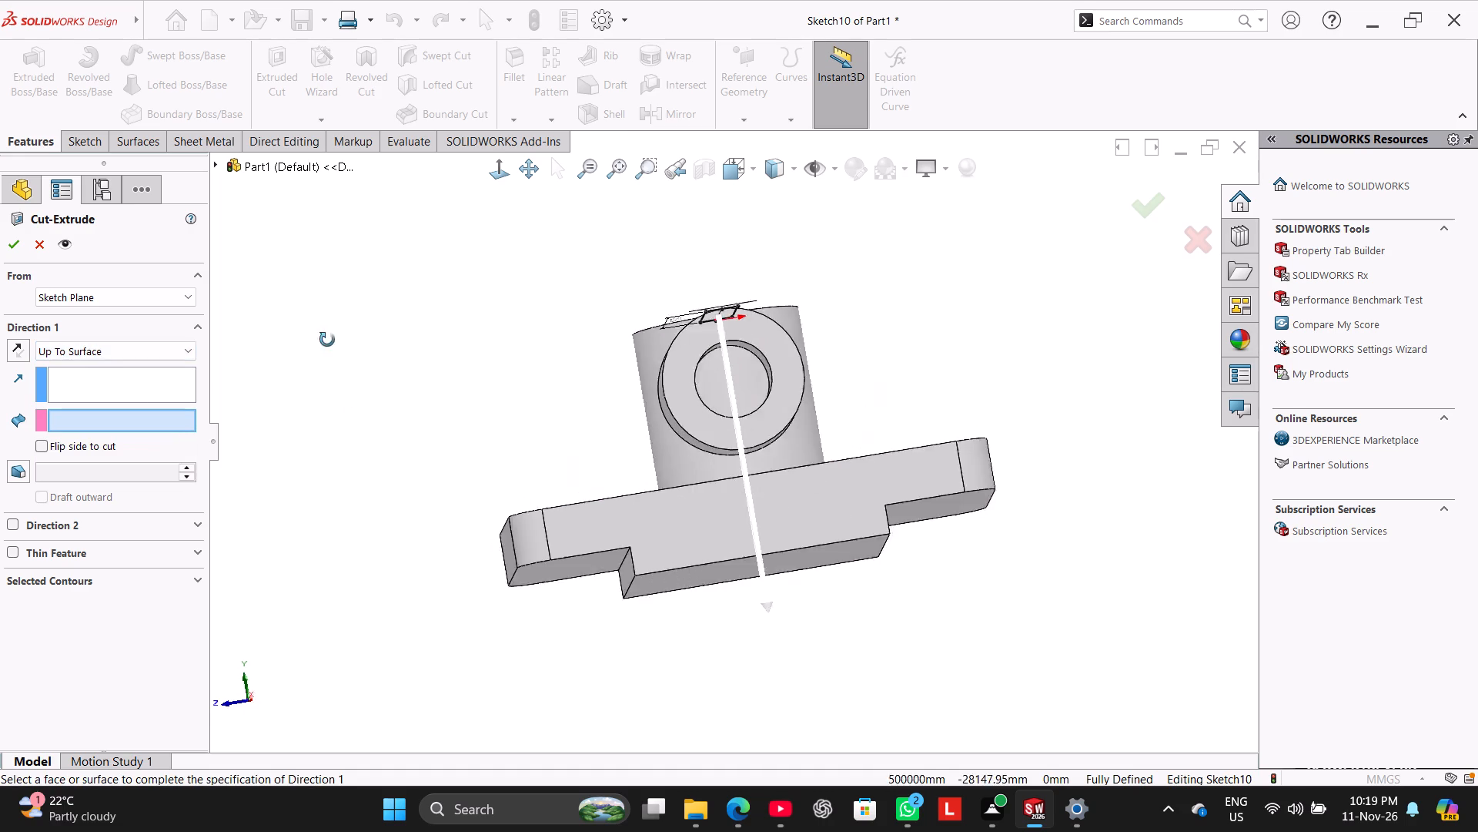
pyautogui.moveTo(327, 340); pyautogui.dragTo(306, 296, button='middle')
pyautogui.click(678, 327)
pyautogui.moveTo(465, 348); pyautogui.dragTo(511, 434, button='middle')
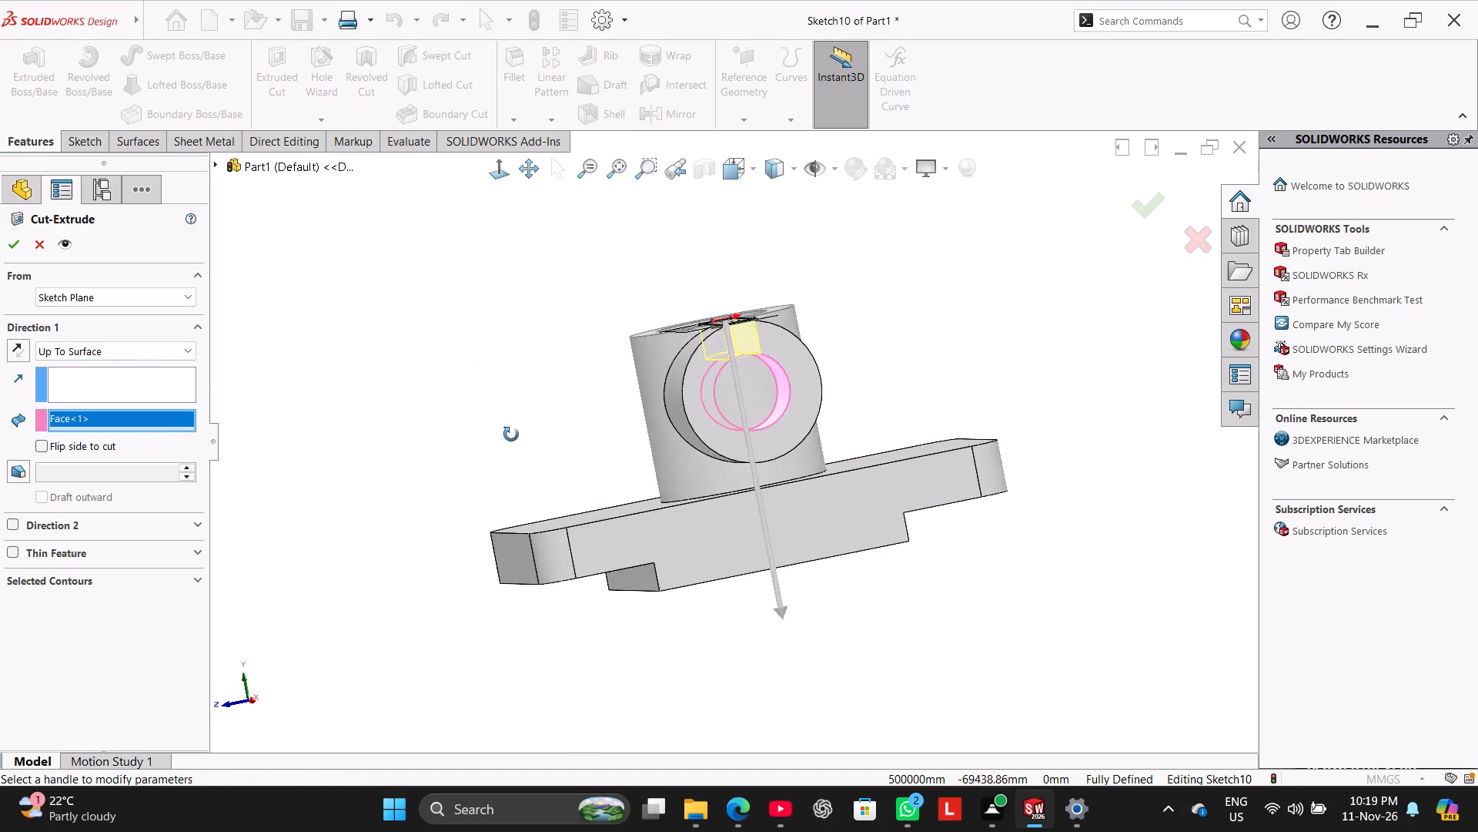
pyautogui.moveTo(511, 434); pyautogui.dragTo(550, 596, button='middle')
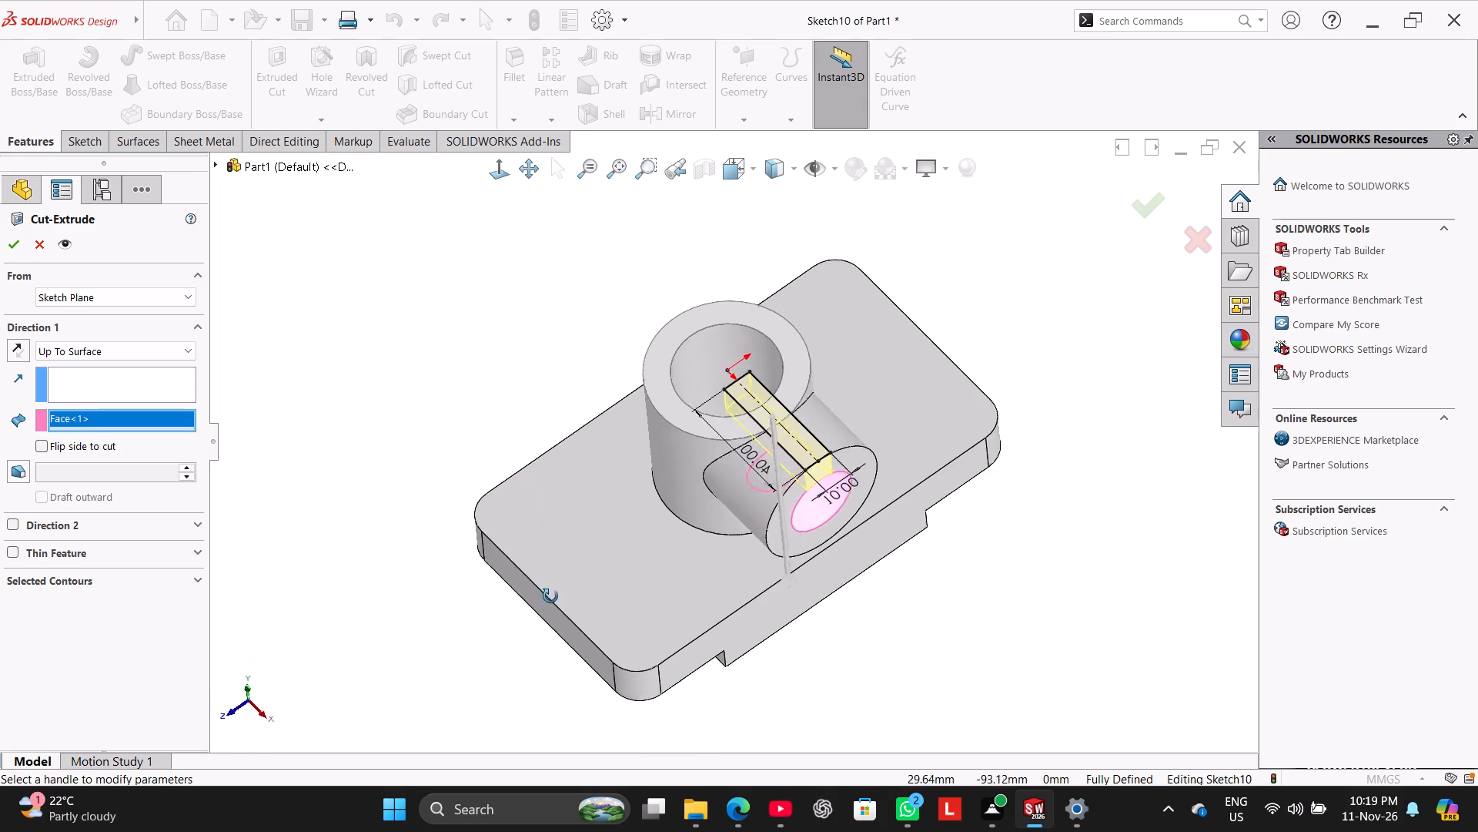
pyautogui.moveTo(550, 596); pyautogui.dragTo(462, 419, button='middle')
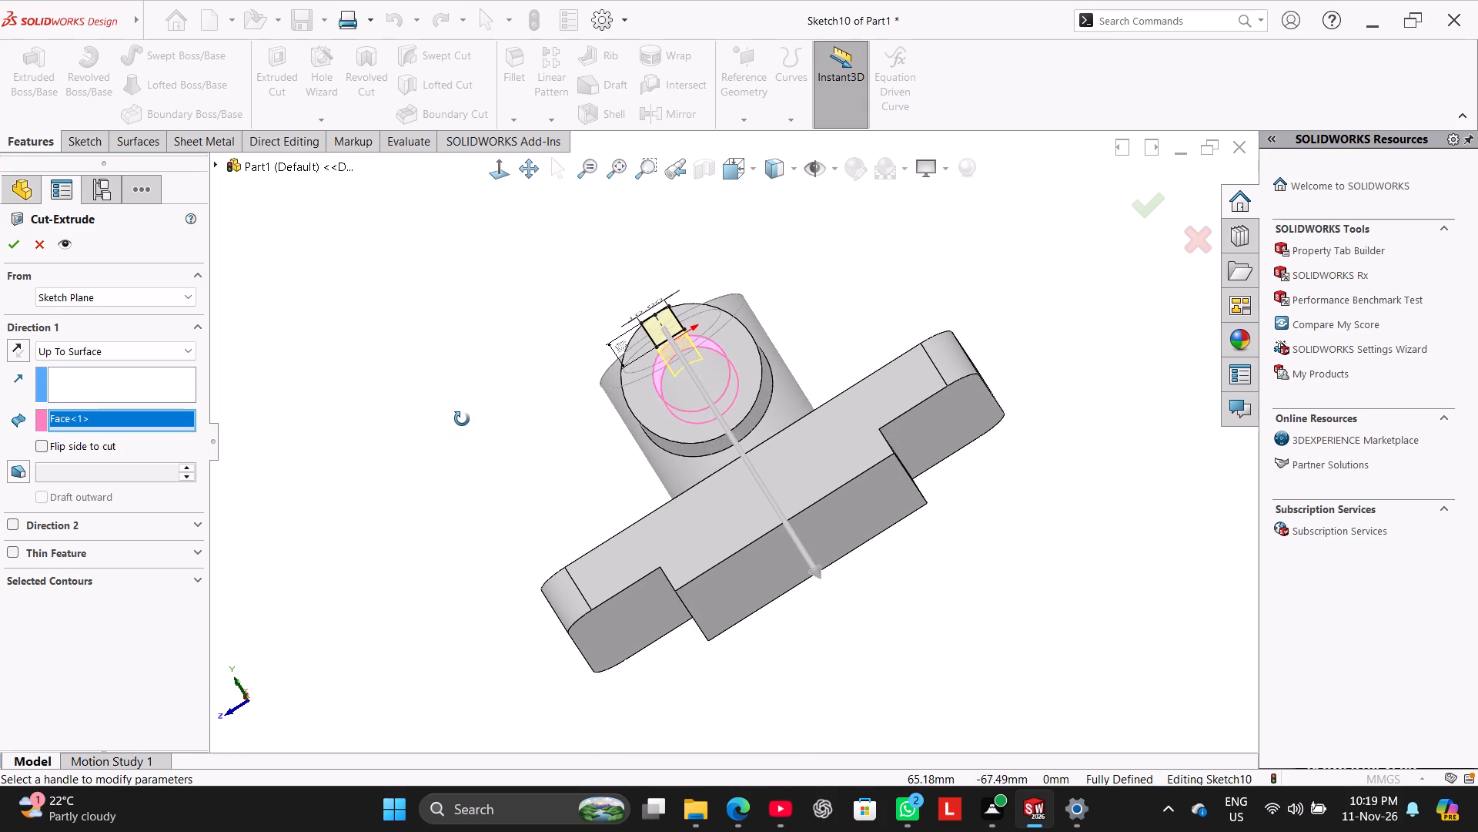
pyautogui.moveTo(462, 419); pyautogui.dragTo(486, 481, button='middle')
pyautogui.click(8, 250)
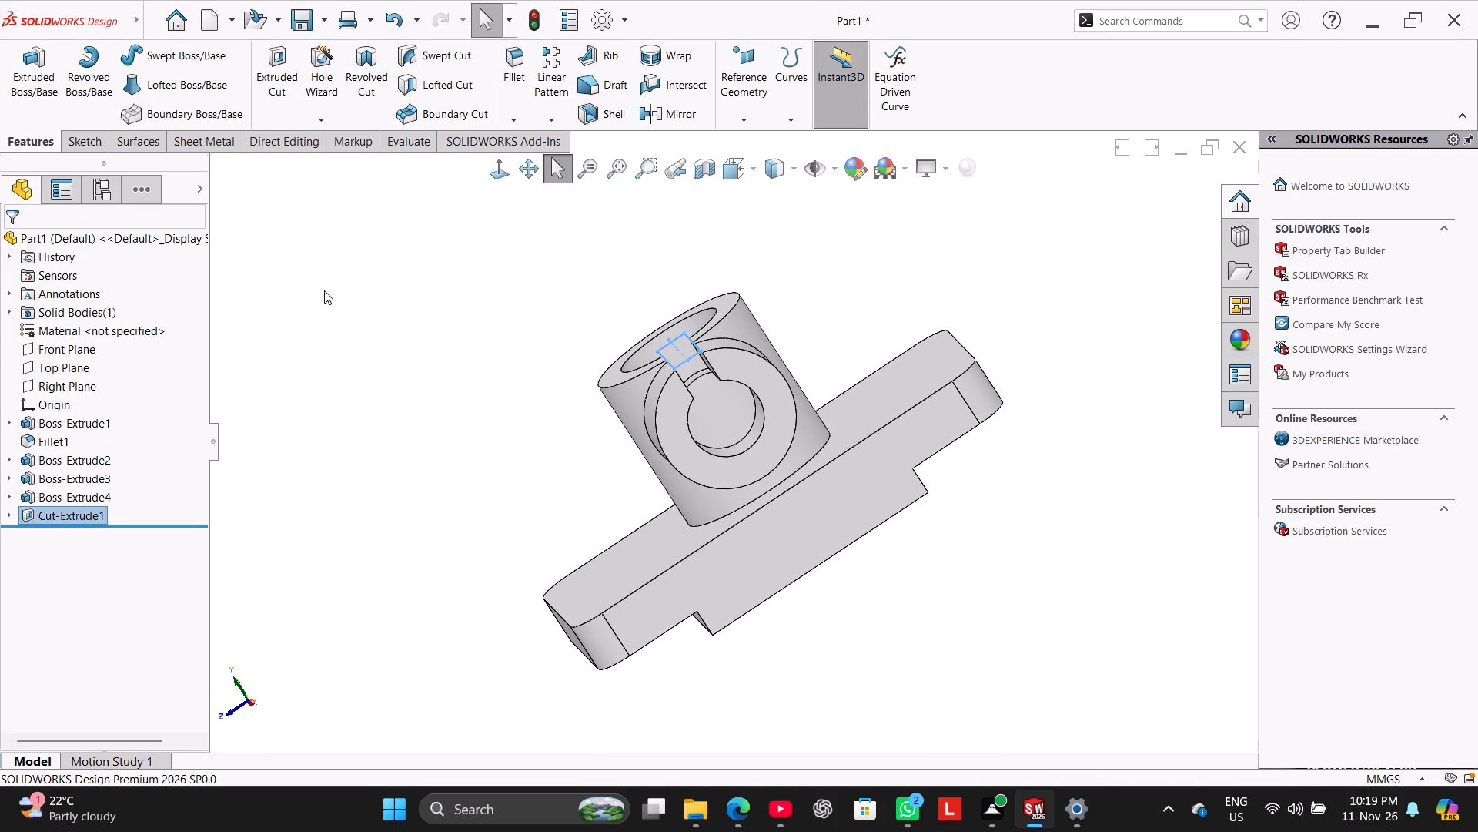
pyautogui.click(327, 287)
# Start an Extruded Cut from the side boss's existing sketch, using only its inner 24 mm circle as the contour.
pyautogui.moveTo(415, 371); pyautogui.dragTo(532, 650, button='middle')
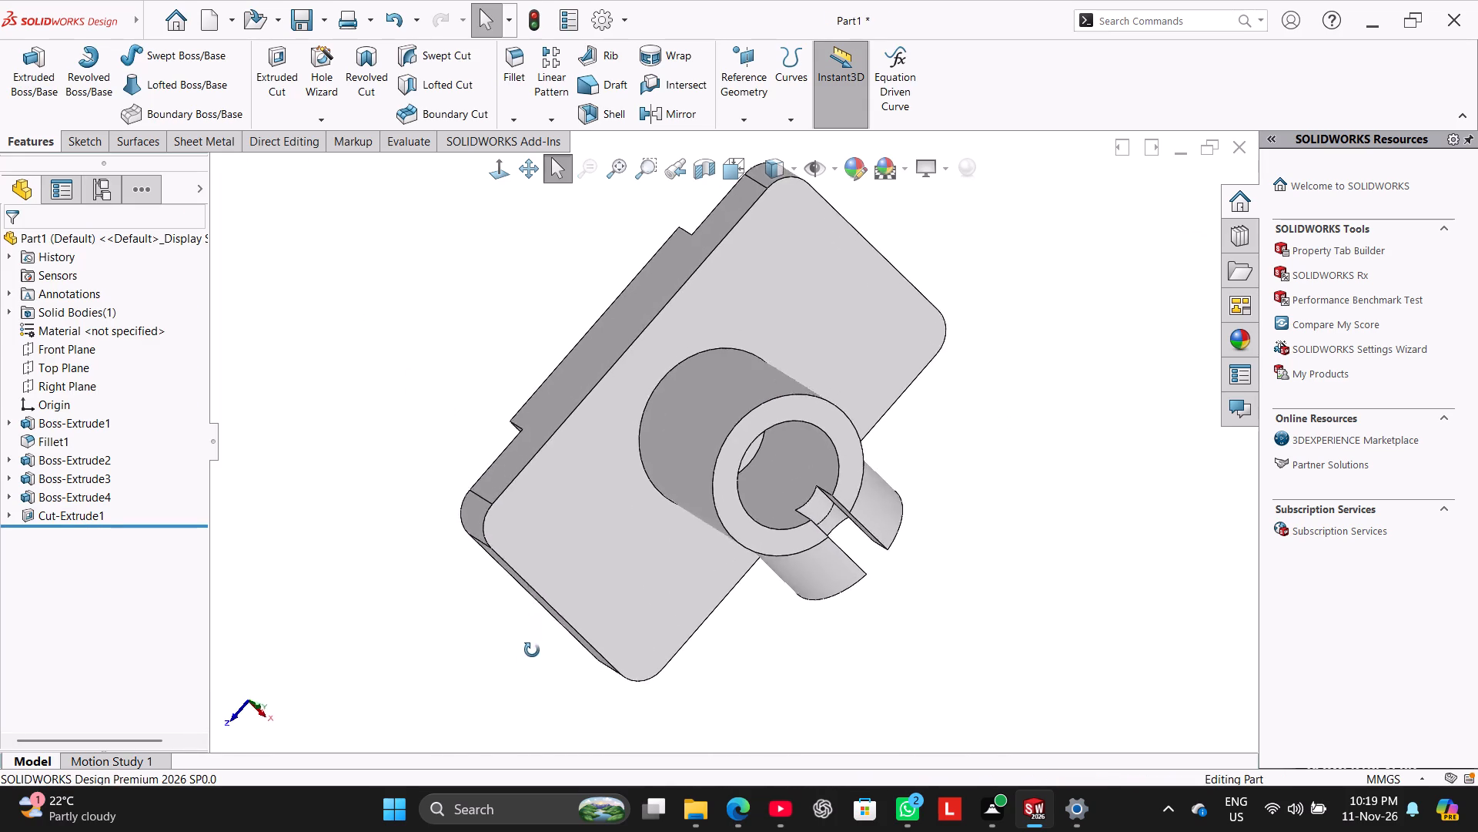
pyautogui.moveTo(532, 650); pyautogui.dragTo(361, 413, button='middle')
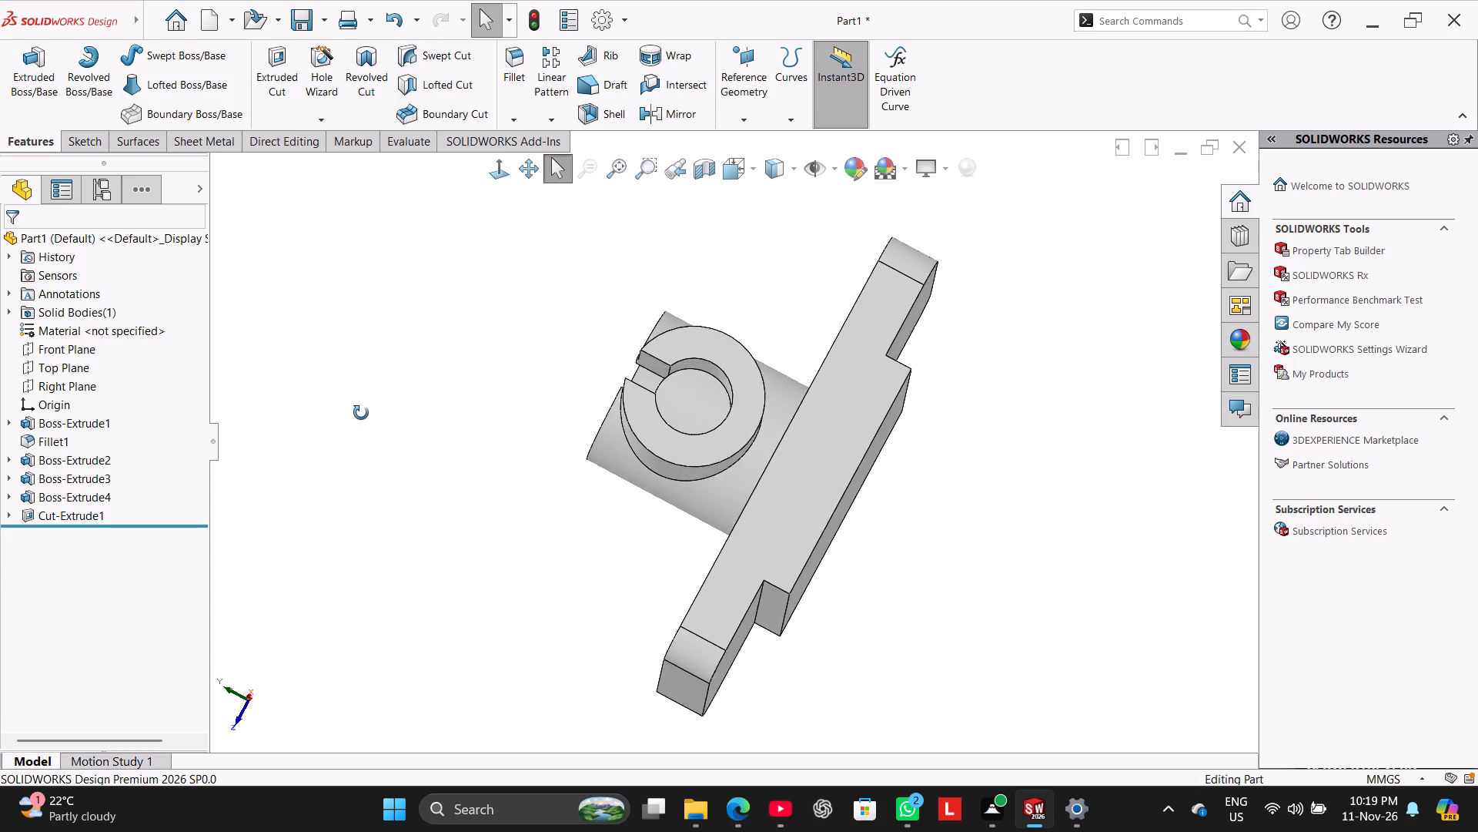
pyautogui.moveTo(361, 413); pyautogui.dragTo(334, 374, button='middle')
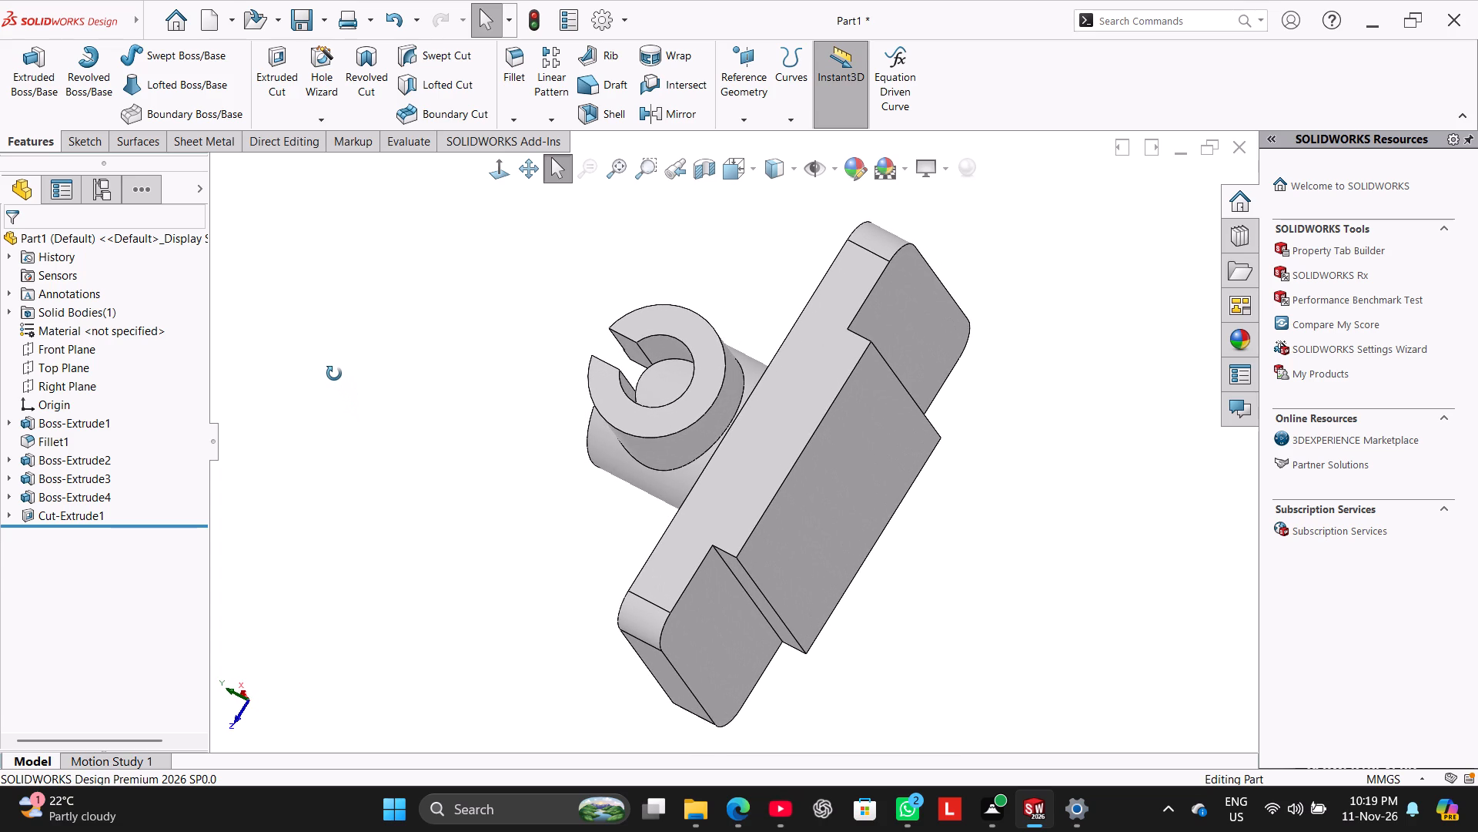
pyautogui.moveTo(334, 374); pyautogui.dragTo(389, 491, button='middle')
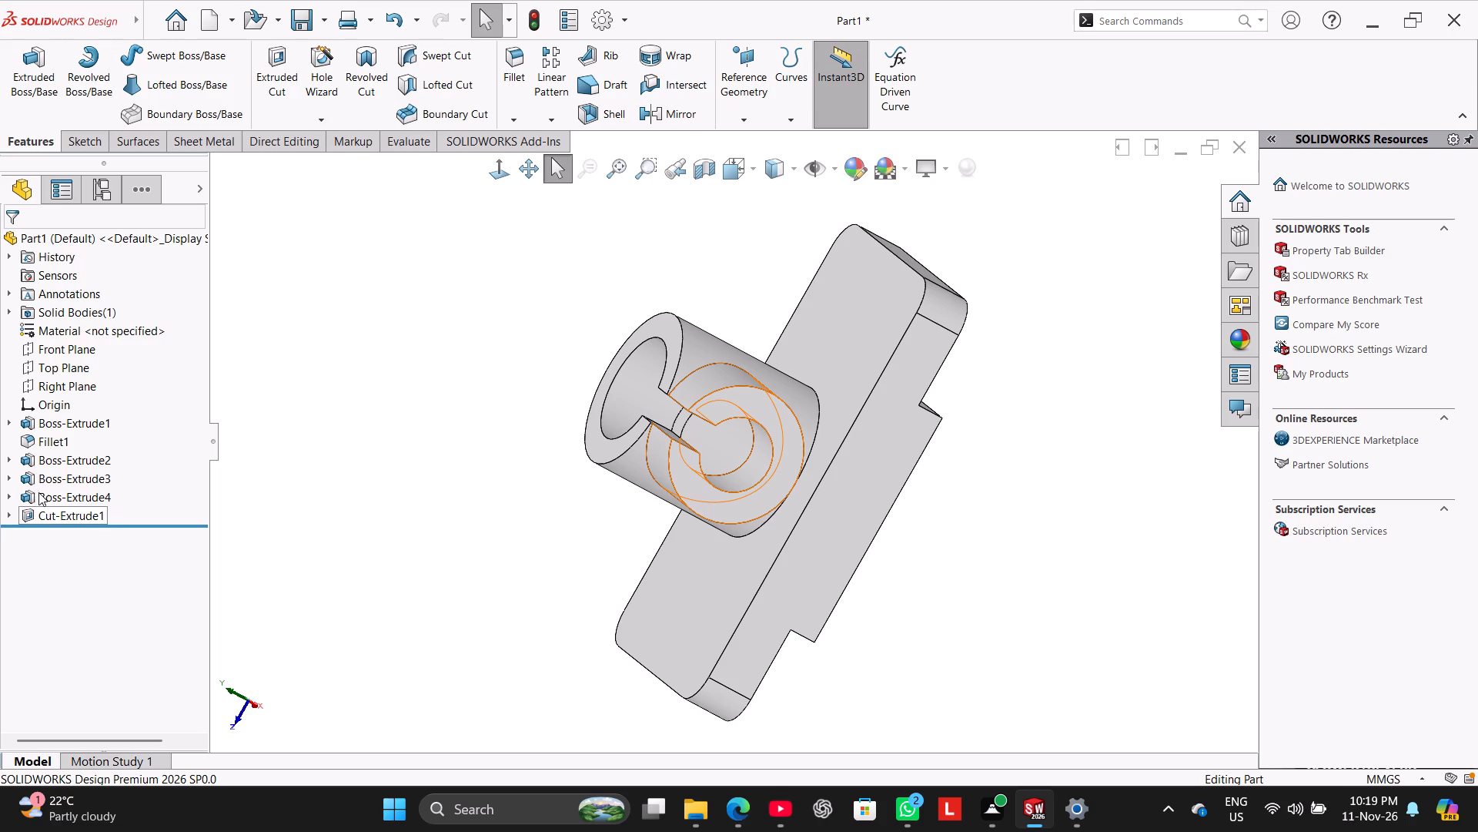
pyautogui.click(9, 495)
pyautogui.click(60, 520)
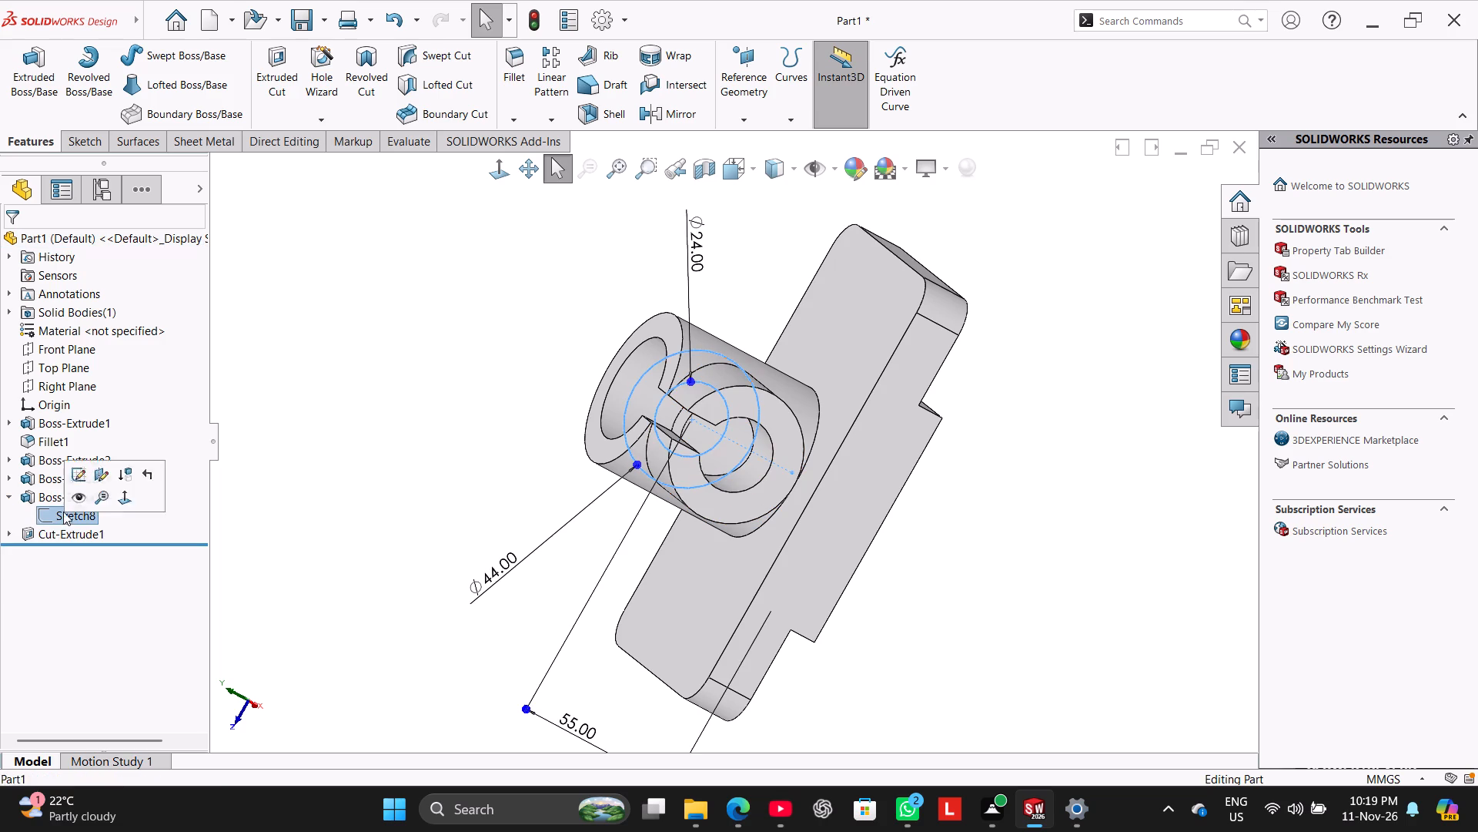
pyautogui.click(271, 45)
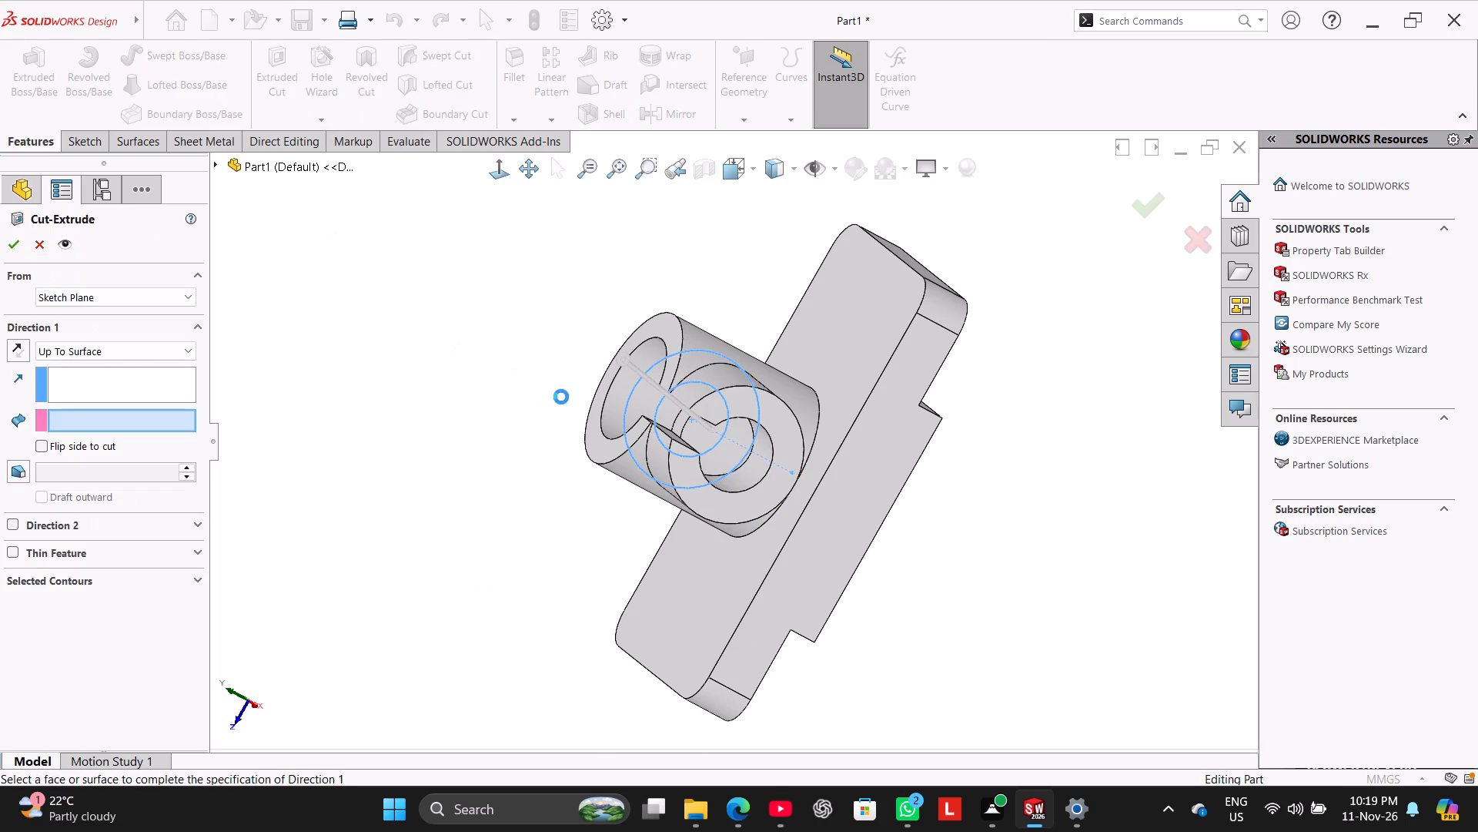
pyautogui.click(177, 573)
pyautogui.click(155, 582)
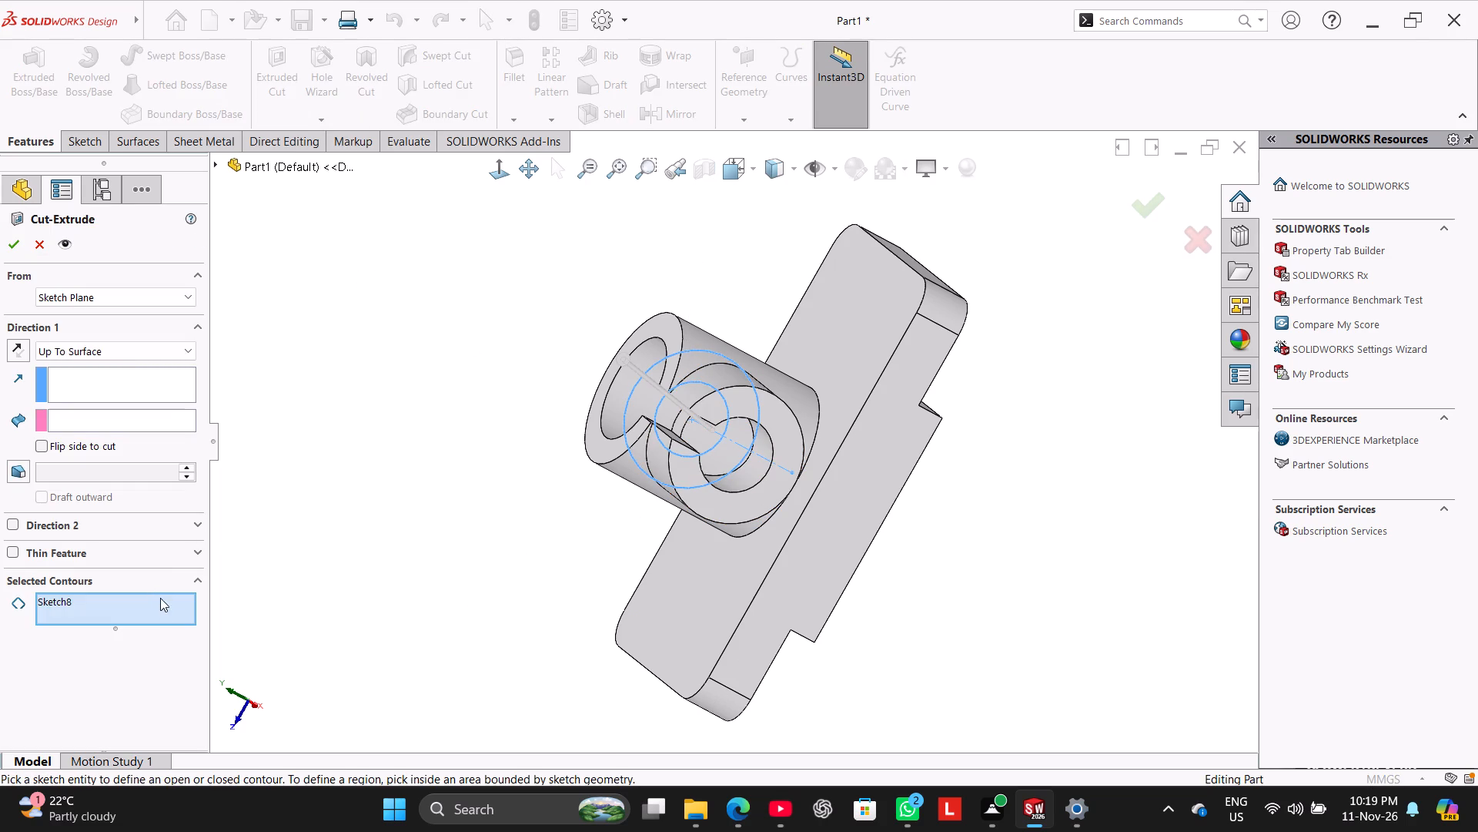
pyautogui.rightClick(161, 611)
pyautogui.click(206, 619)
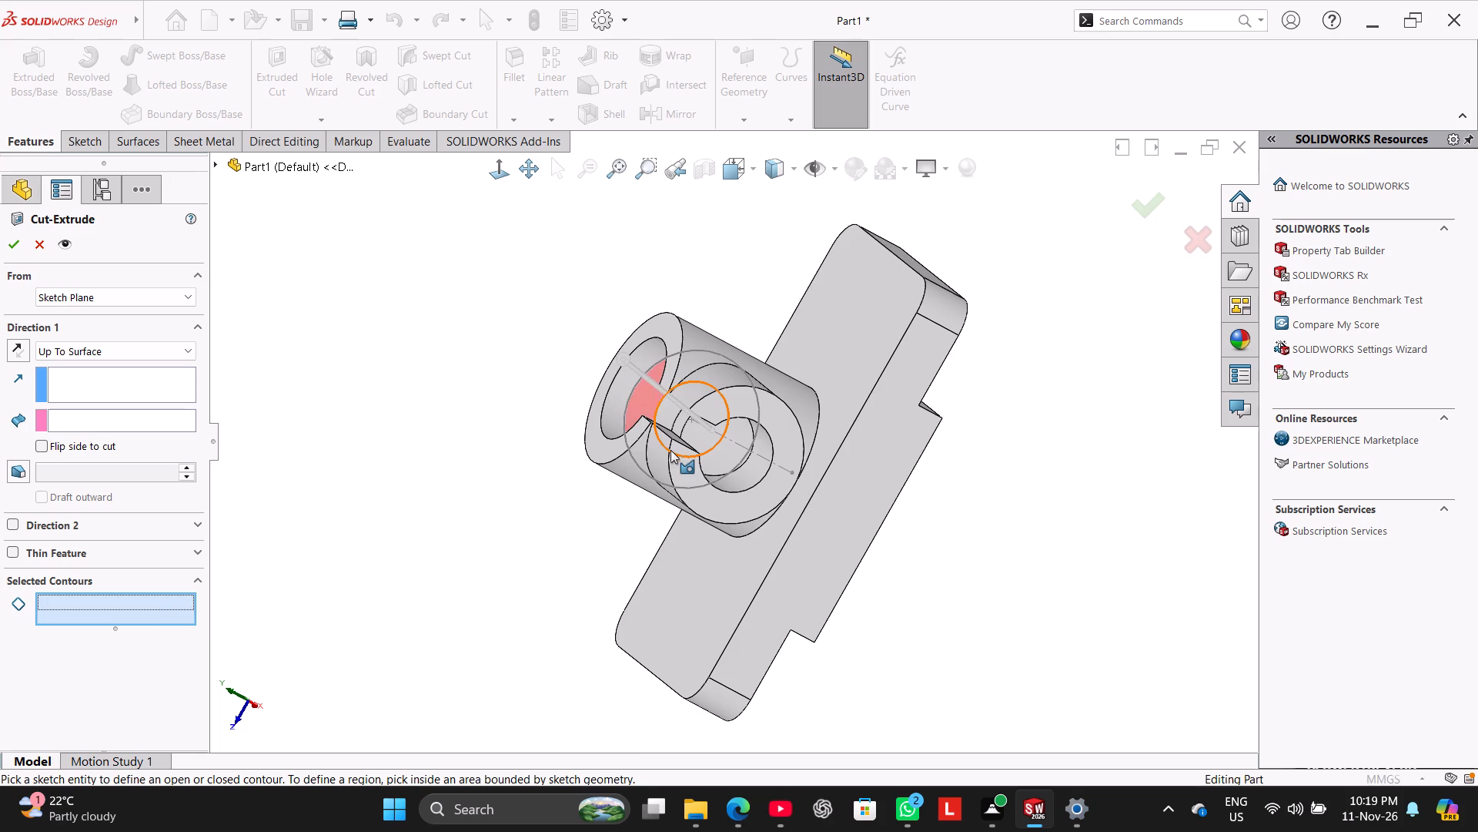
pyautogui.click(670, 450)
# Set the circular cut to Blind at 85 mm, reverse it to run out through the side boss, and complete it.
pyautogui.moveTo(304, 396); pyautogui.dragTo(365, 479, button='middle')
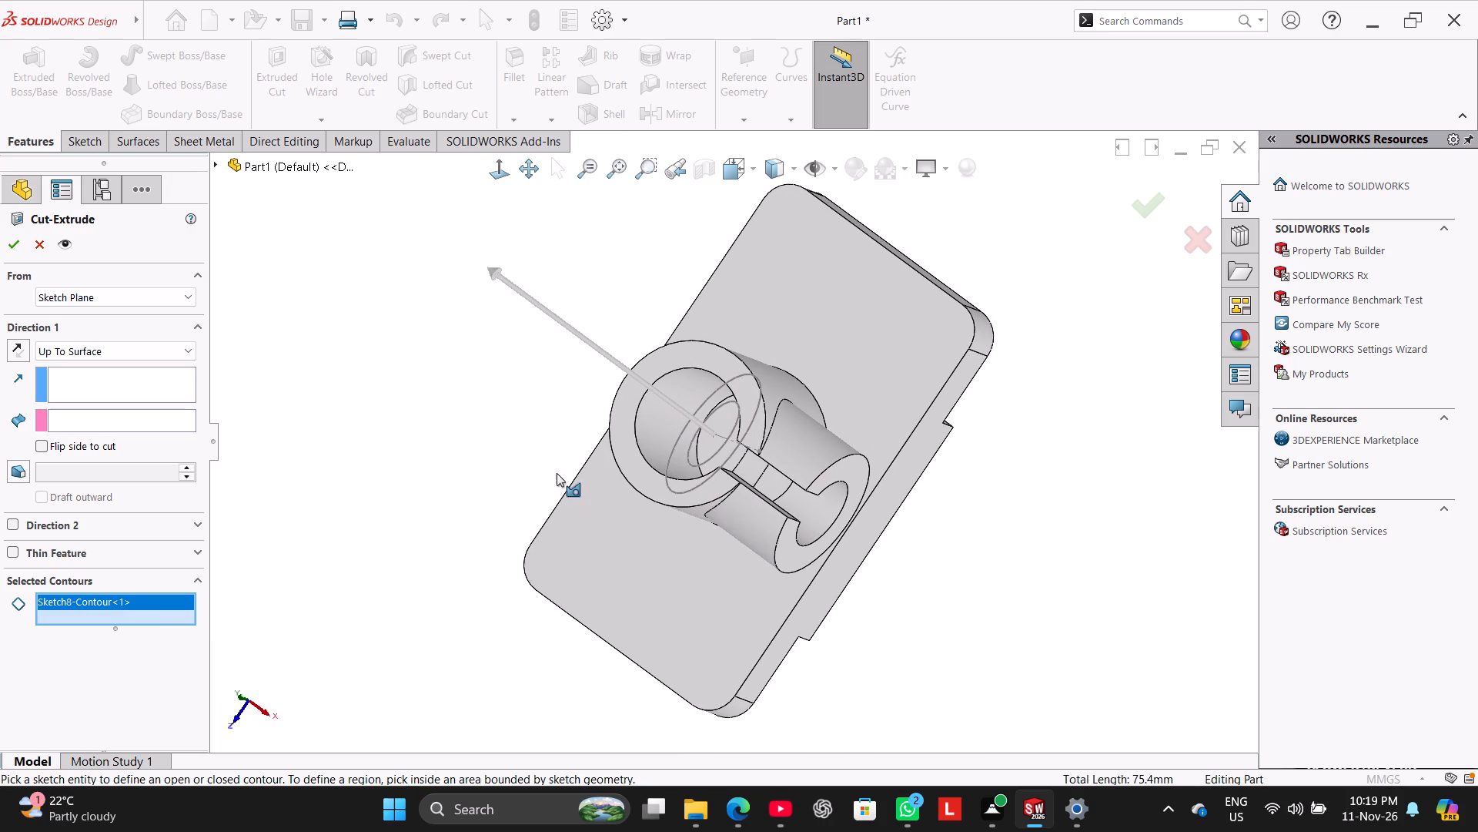
pyautogui.moveTo(373, 493); pyautogui.dragTo(365, 466, button='middle')
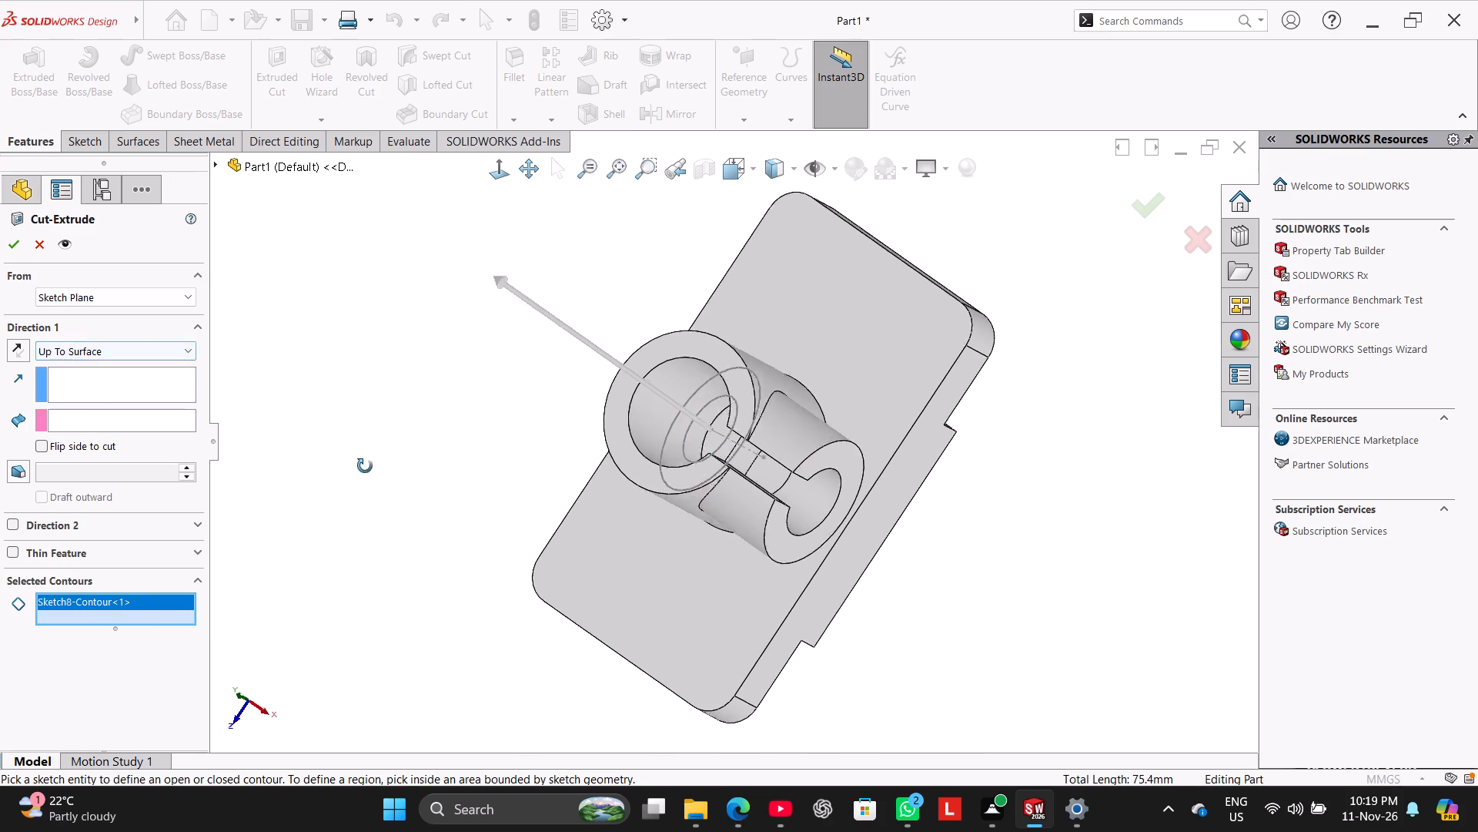
pyautogui.moveTo(365, 466); pyautogui.dragTo(373, 360, button='middle')
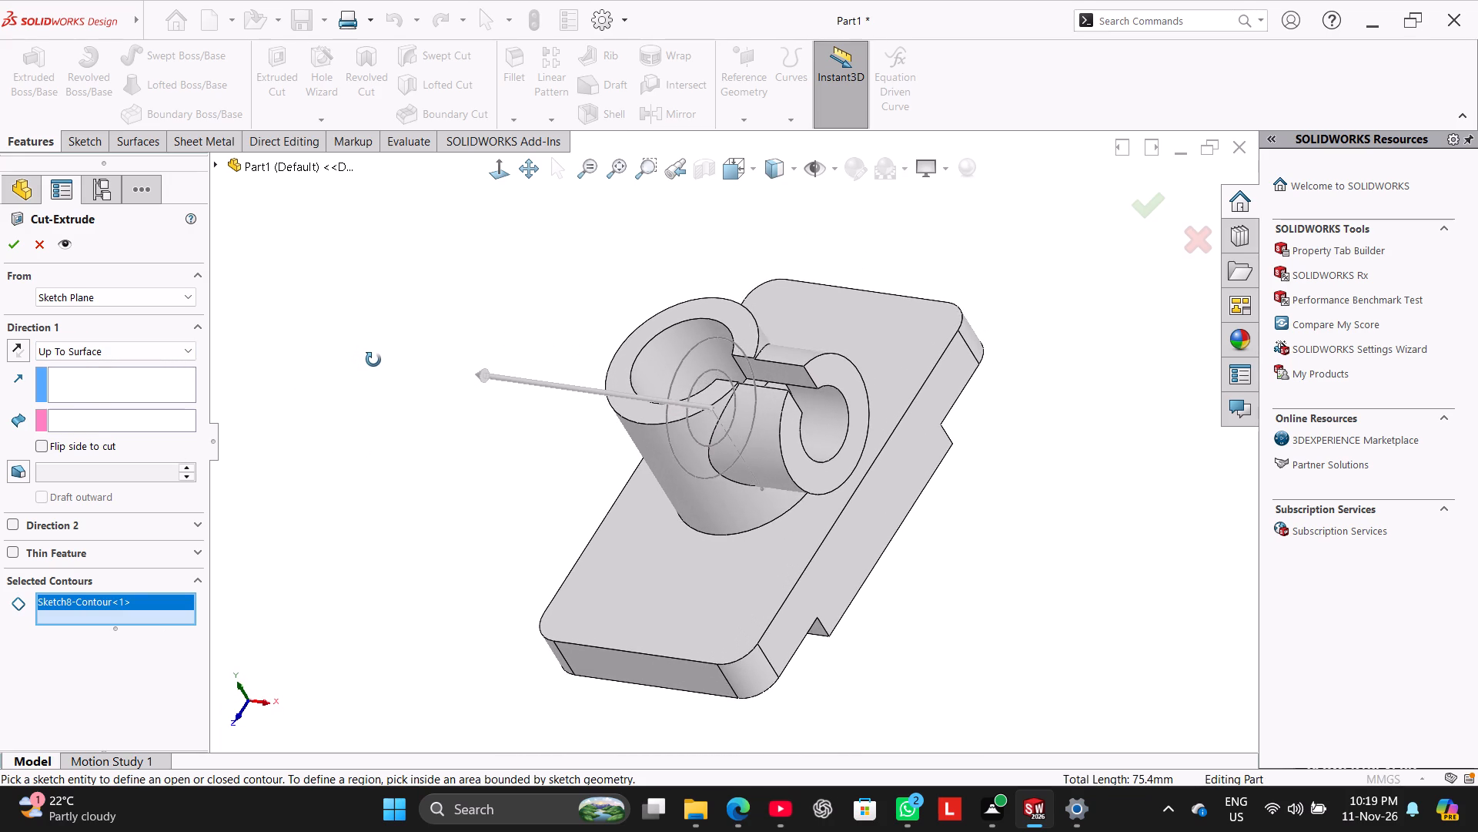
pyautogui.moveTo(373, 360); pyautogui.dragTo(373, 364, button='middle')
pyautogui.moveTo(373, 380); pyautogui.dragTo(379, 409, button='middle')
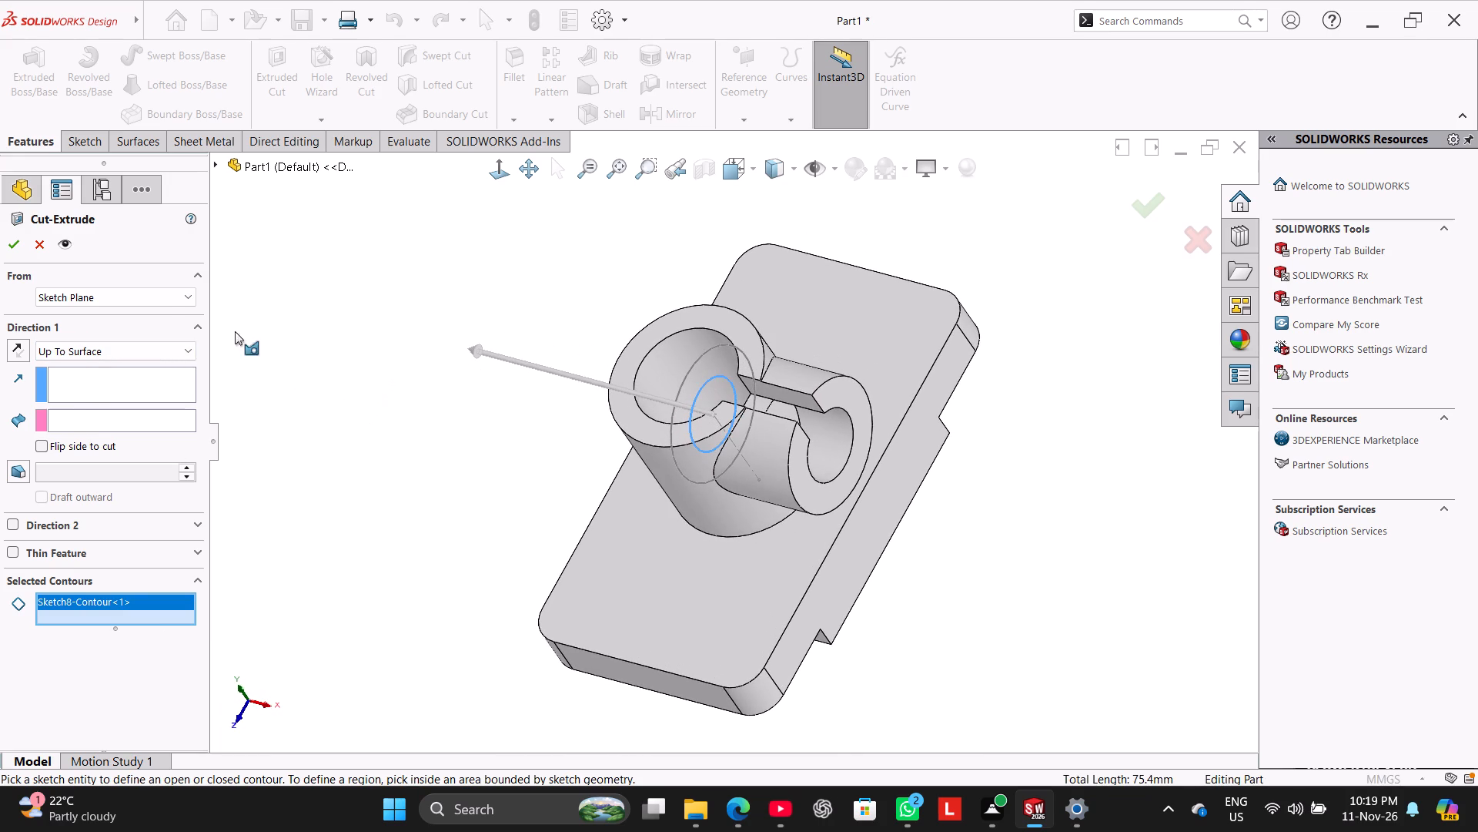
pyautogui.click(143, 348)
pyautogui.click(141, 365)
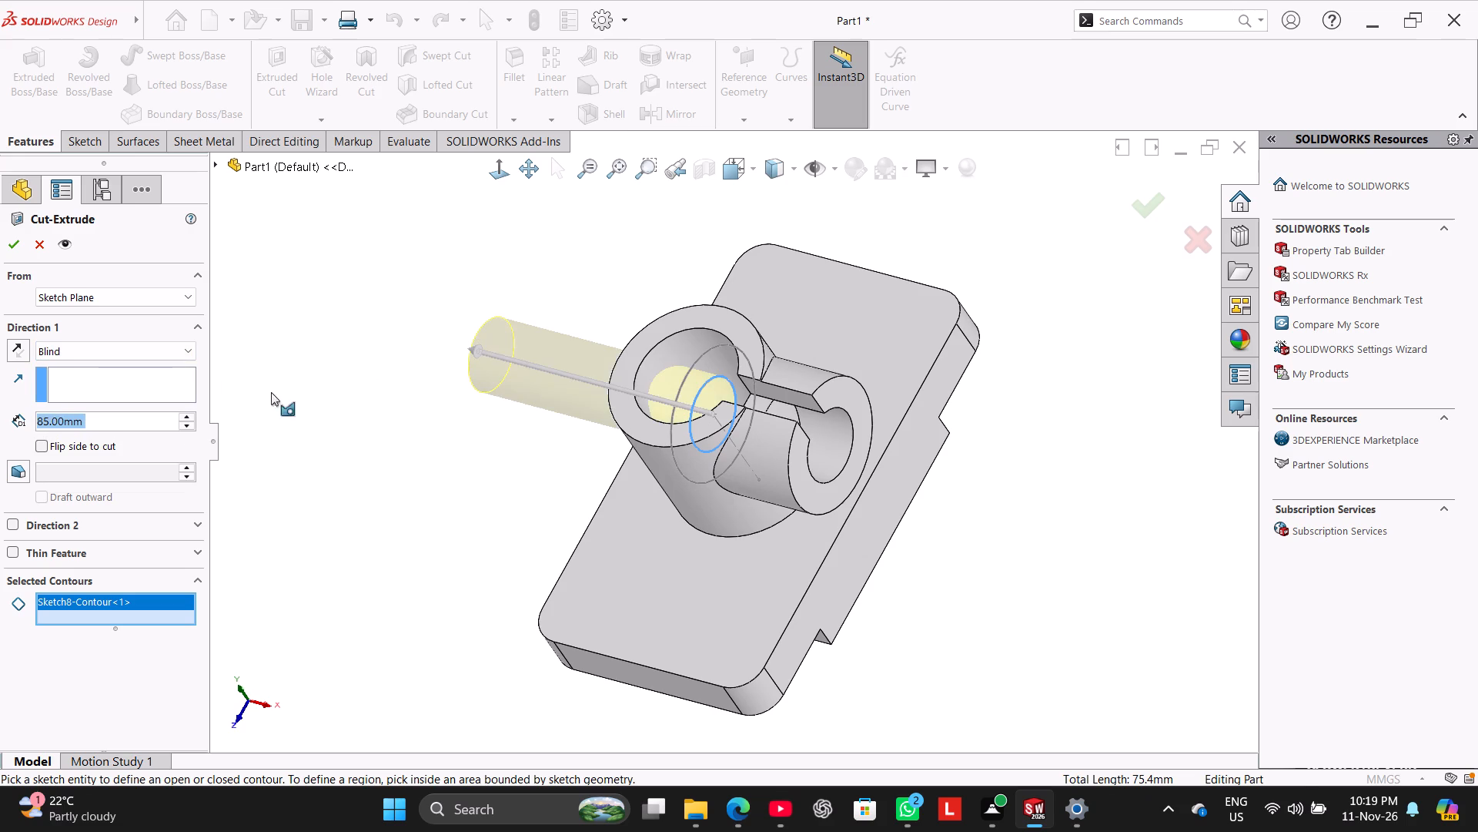
pyautogui.moveTo(337, 412); pyautogui.dragTo(348, 441, button='middle')
pyautogui.click(22, 345)
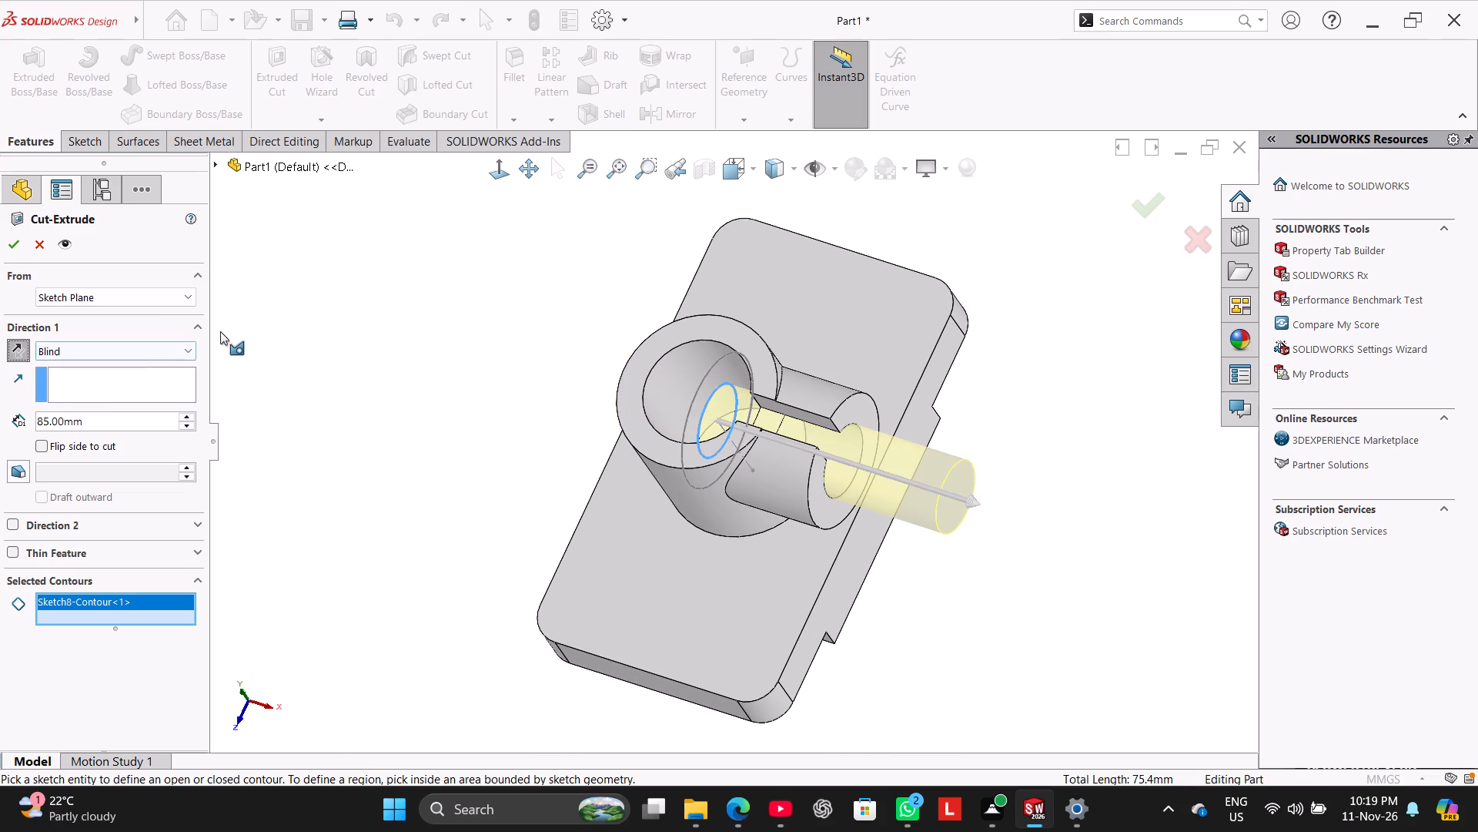
pyautogui.click(11, 240)
pyautogui.click(342, 314)
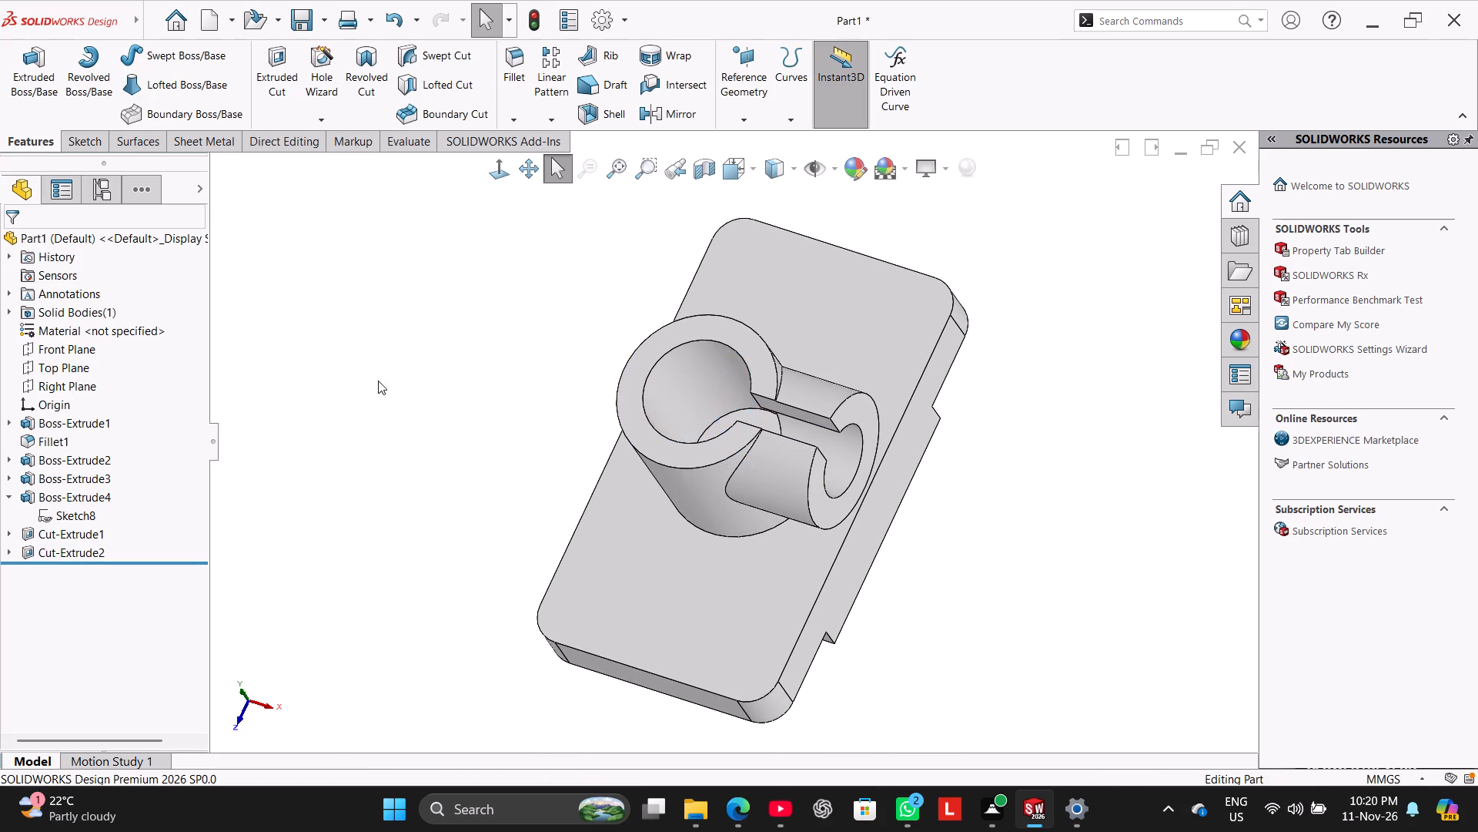
# Inspect the slotted hub and side boss bore from several angles, including the isometric view.
pyautogui.moveTo(378, 381); pyautogui.dragTo(372, 391, button='middle')
pyautogui.moveTo(353, 406); pyautogui.dragTo(575, 246, button='right')
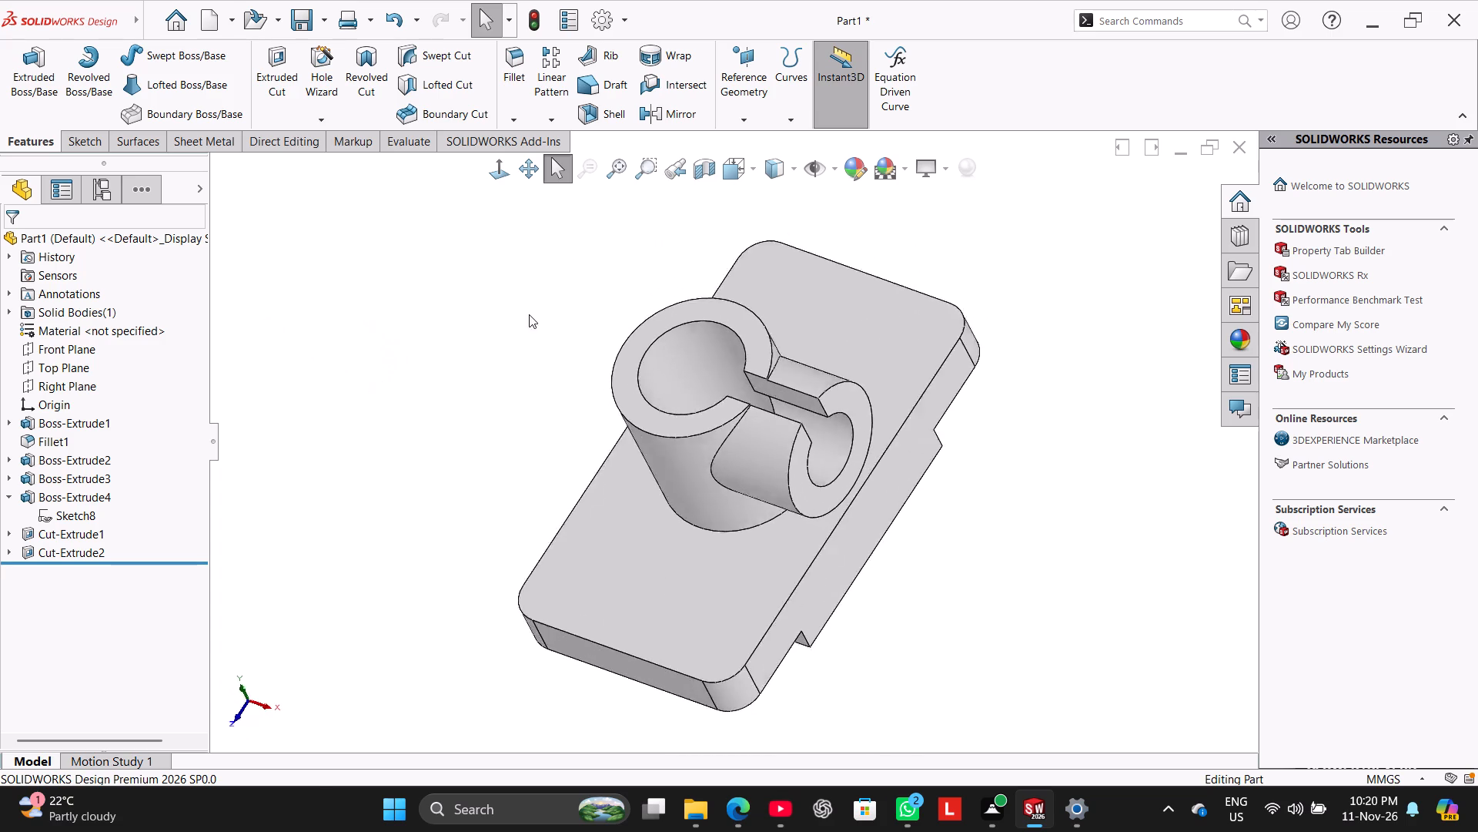
pyautogui.moveTo(471, 376); pyautogui.dragTo(460, 505, button='middle')
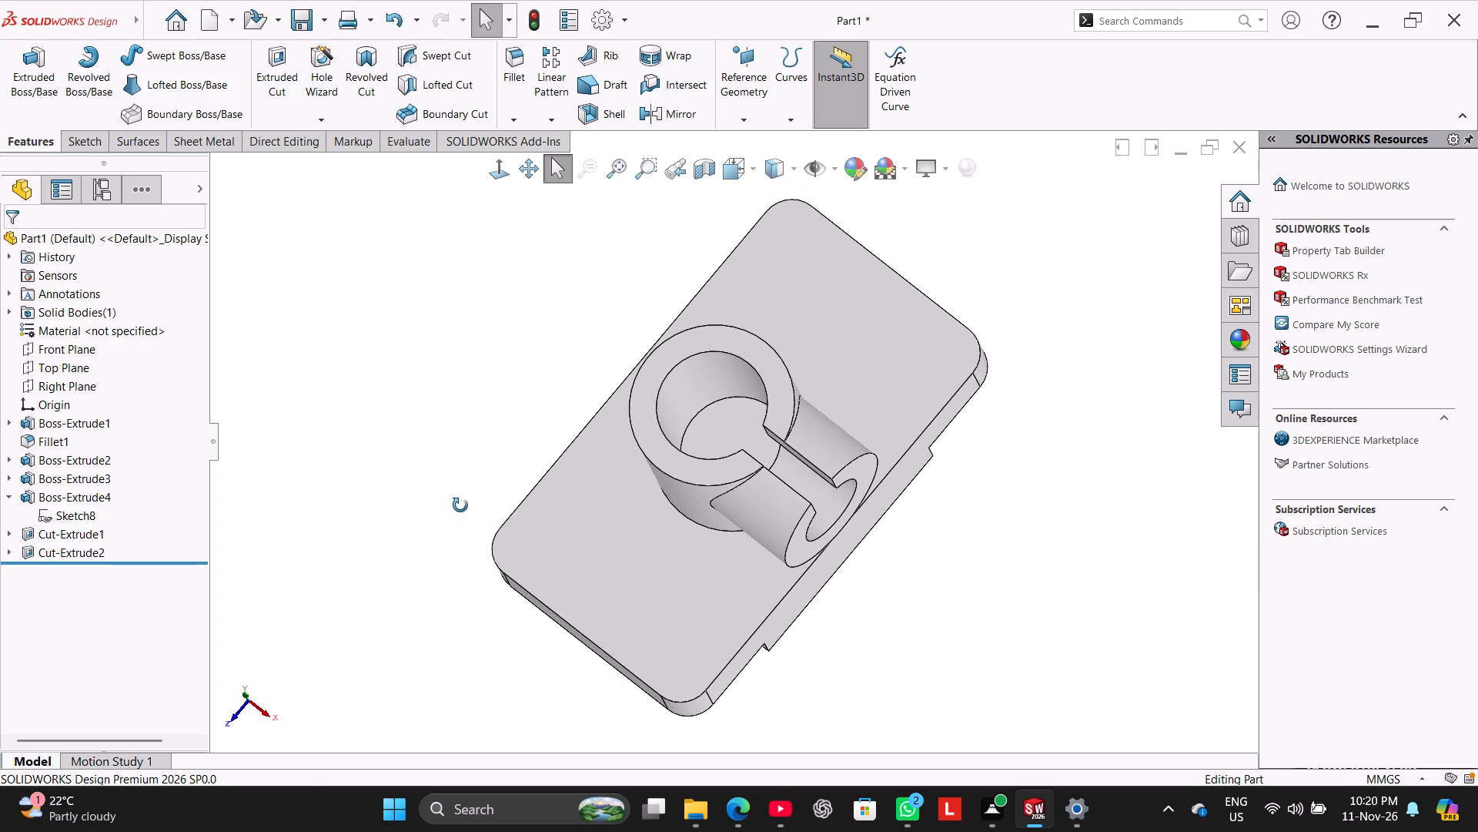
pyautogui.moveTo(460, 505); pyautogui.dragTo(369, 295, button='middle')
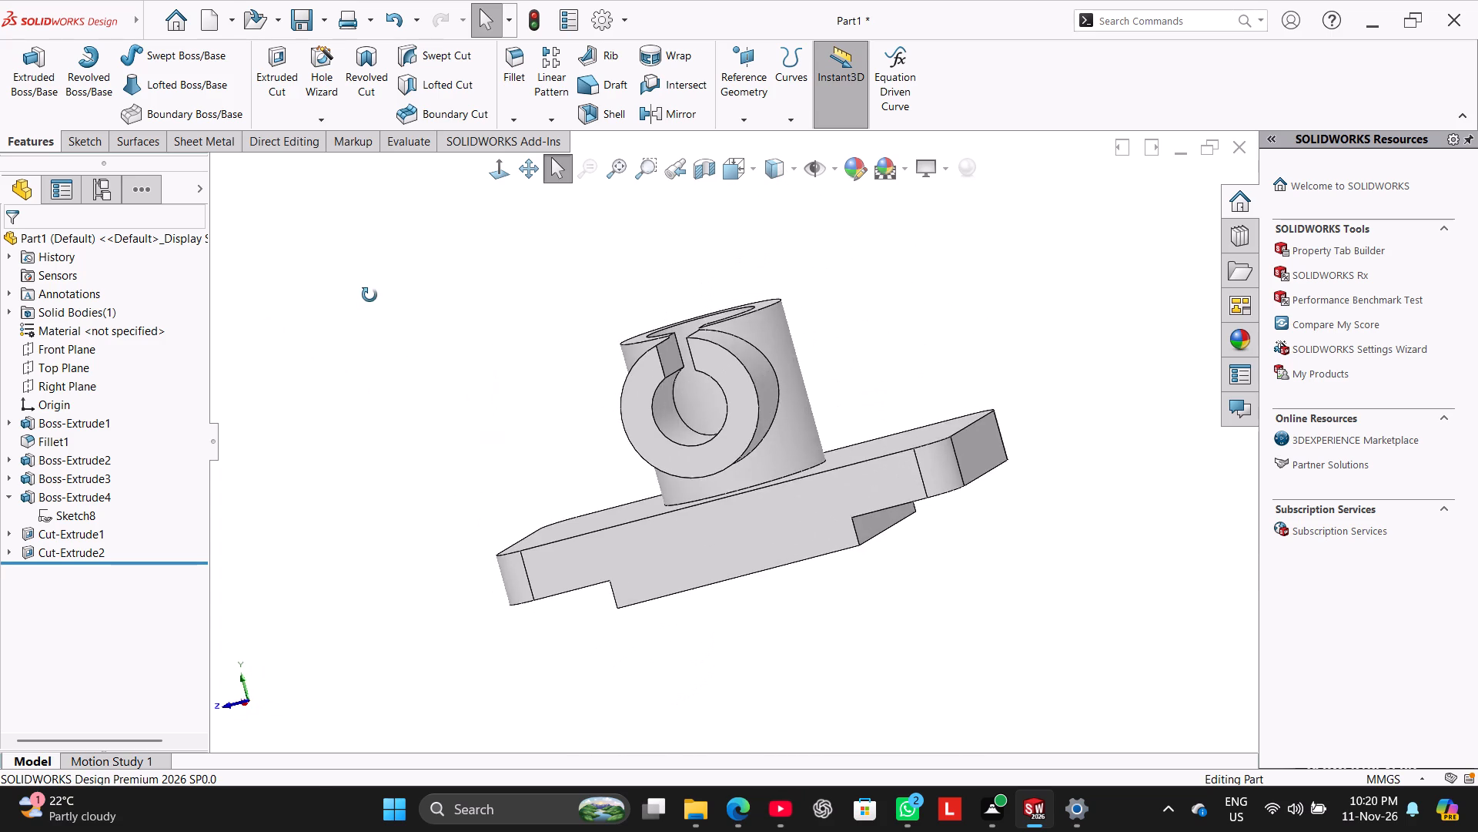
pyautogui.moveTo(369, 295); pyautogui.dragTo(425, 372, button='middle')
pyautogui.moveTo(472, 499); pyautogui.dragTo(654, 398, button='right')
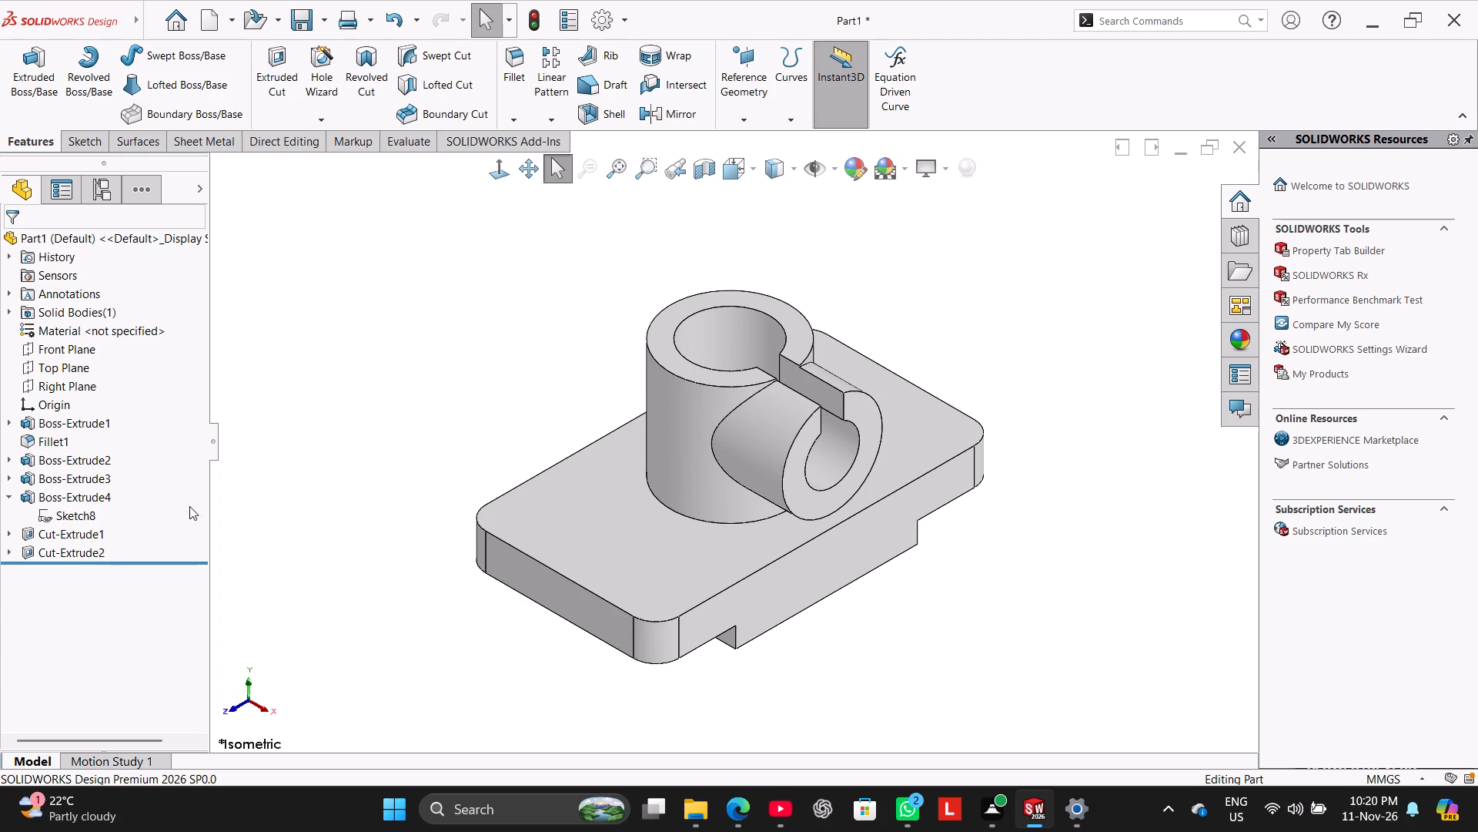
pyautogui.moveTo(339, 458); pyautogui.dragTo(301, 394, button='middle')
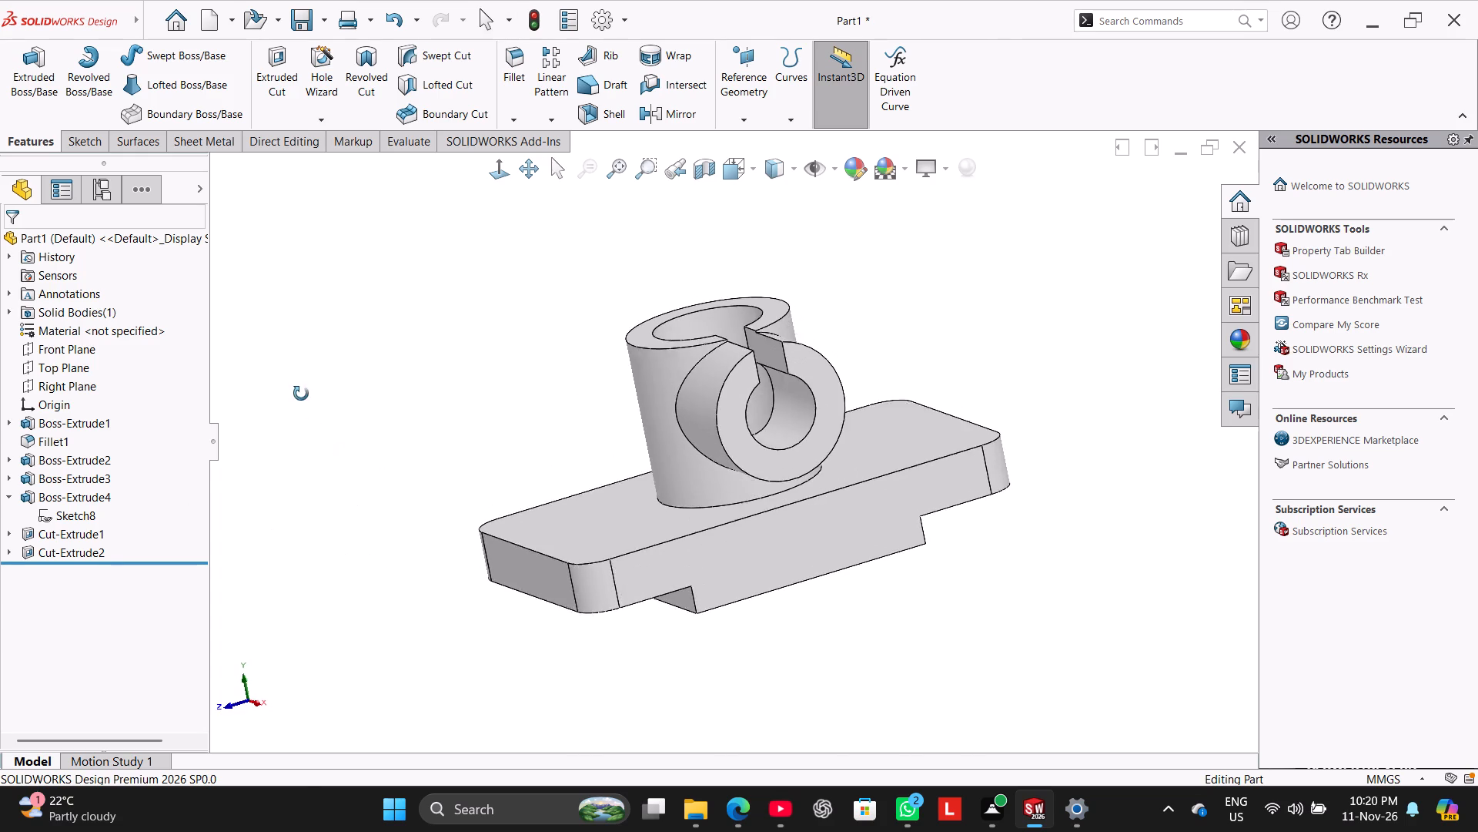
pyautogui.moveTo(301, 394); pyautogui.dragTo(303, 379, button='middle')
# Examine the clamp's internal edges with Hidden Lines Visible, and restore the Shaded With Edges display.
pyautogui.click(791, 172)
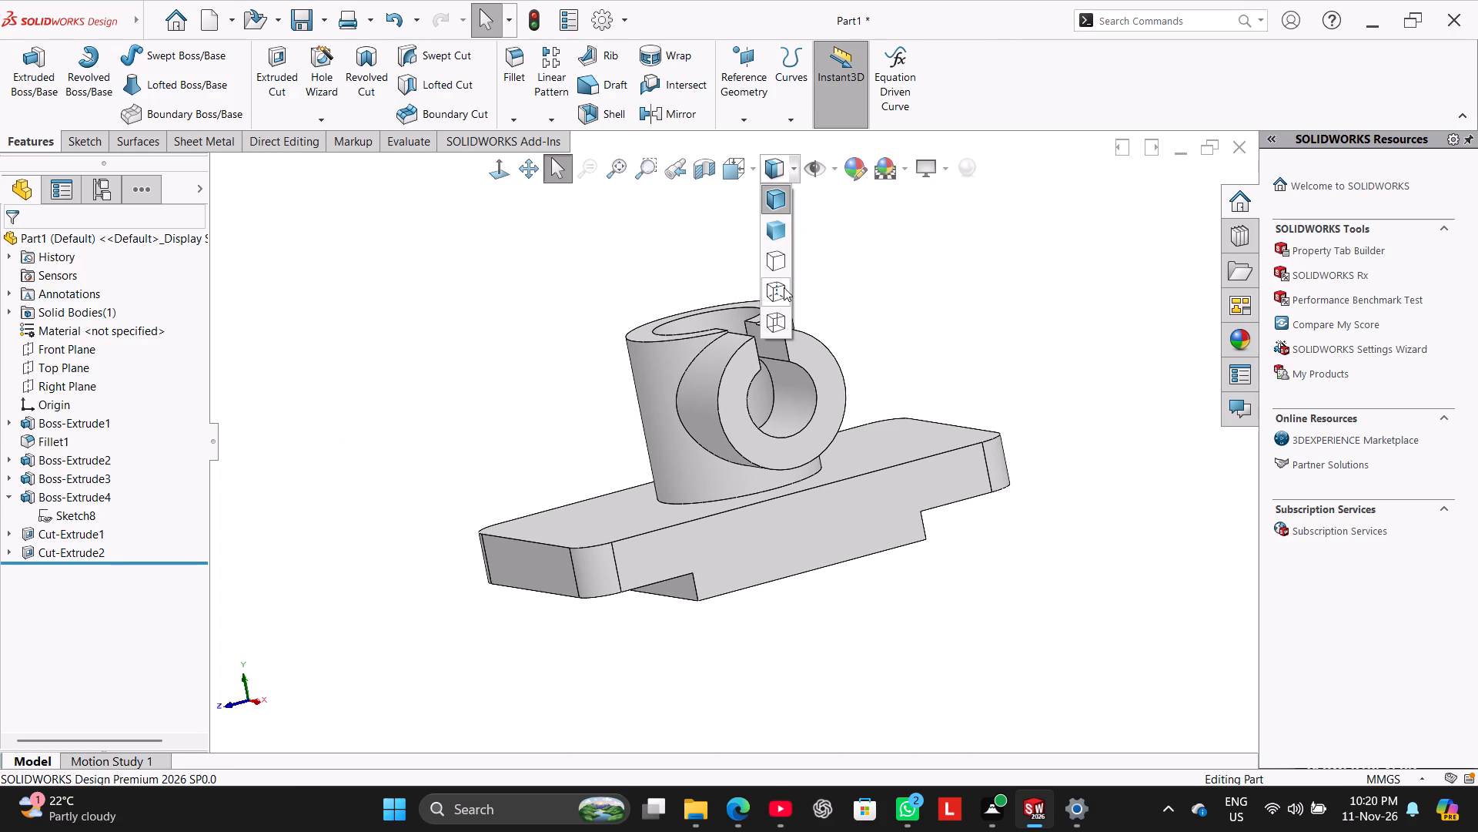
pyautogui.click(776, 299)
pyautogui.moveTo(487, 330); pyautogui.dragTo(451, 347, button='middle')
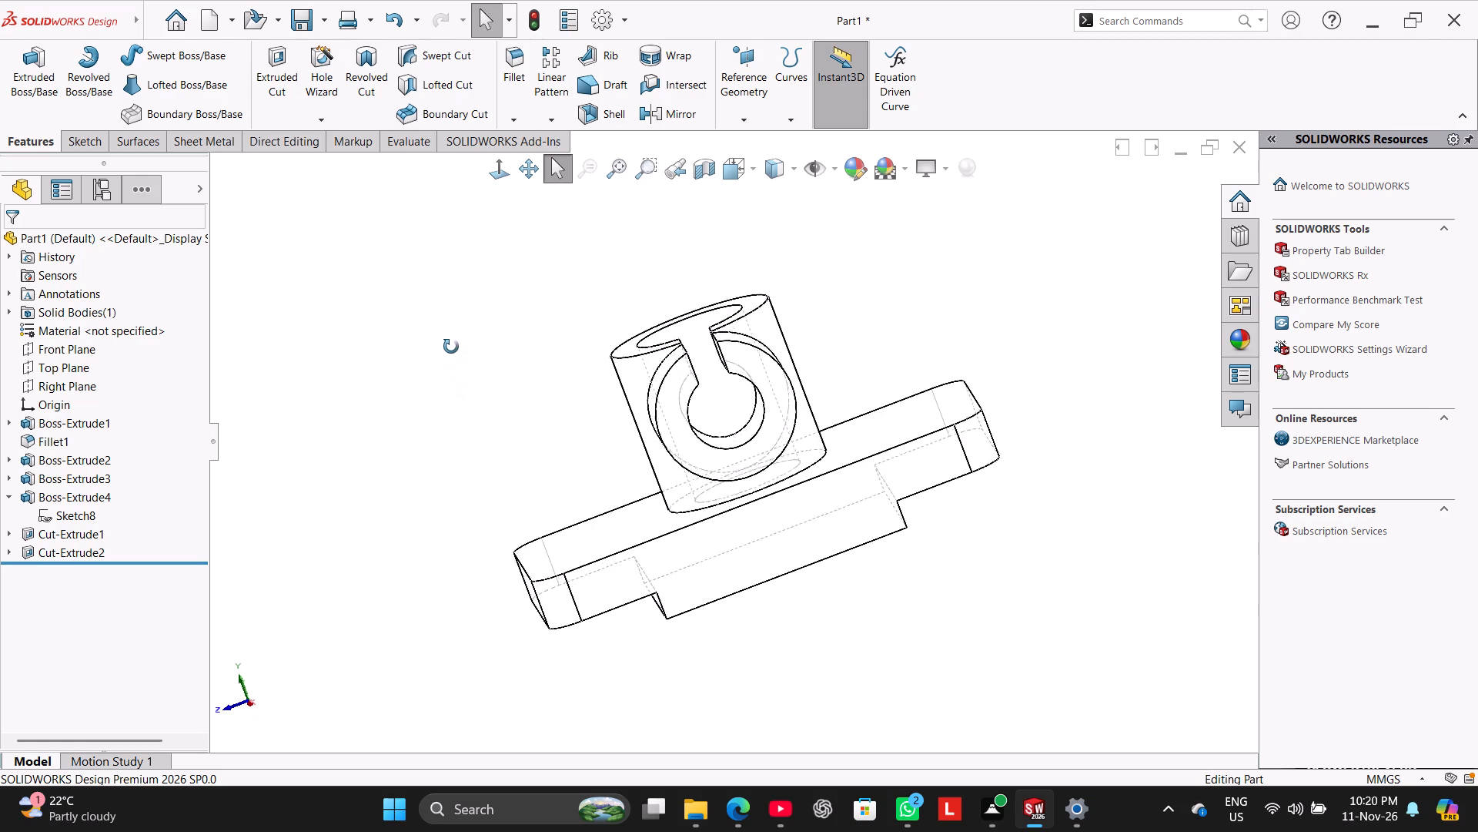
pyautogui.moveTo(451, 347); pyautogui.dragTo(446, 333, button='middle')
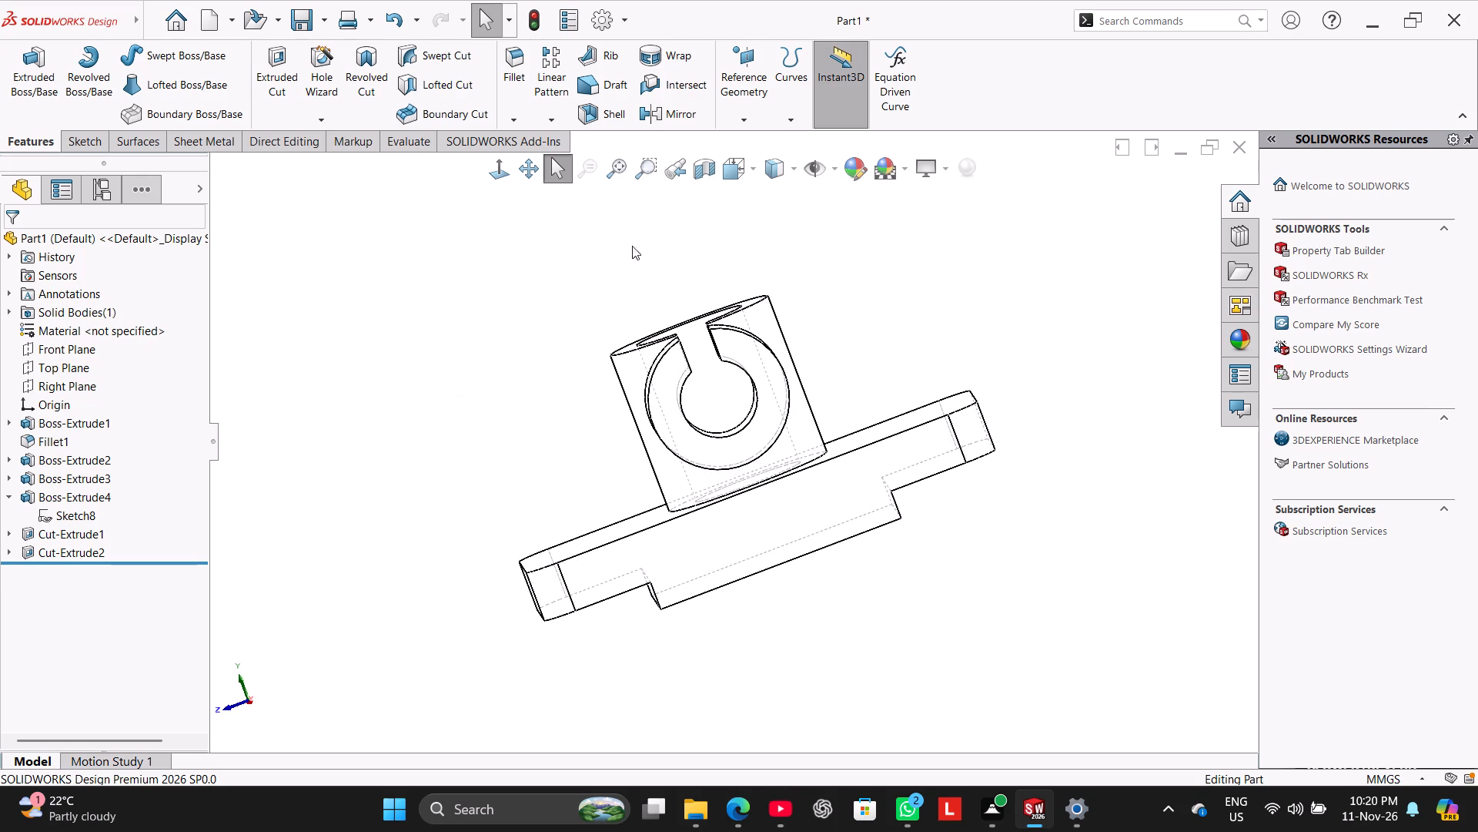
pyautogui.click(797, 173)
pyautogui.click(786, 205)
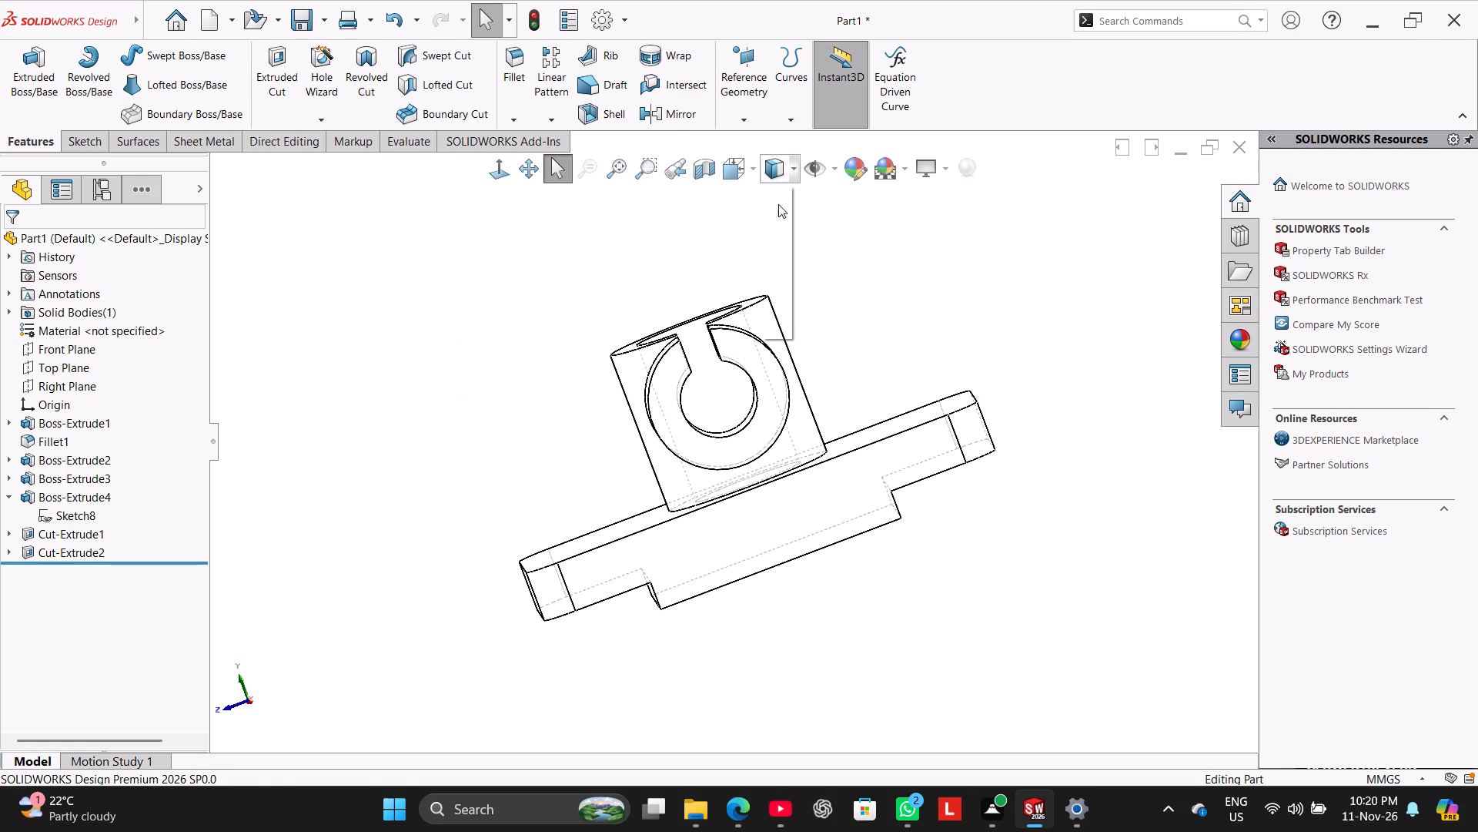
# Section the clamp along the Top Plane and the Right Plane to examine the hub bore, and turn the section off.
pyautogui.click(700, 171)
pyautogui.moveTo(527, 275); pyautogui.dragTo(543, 320, button='middle')
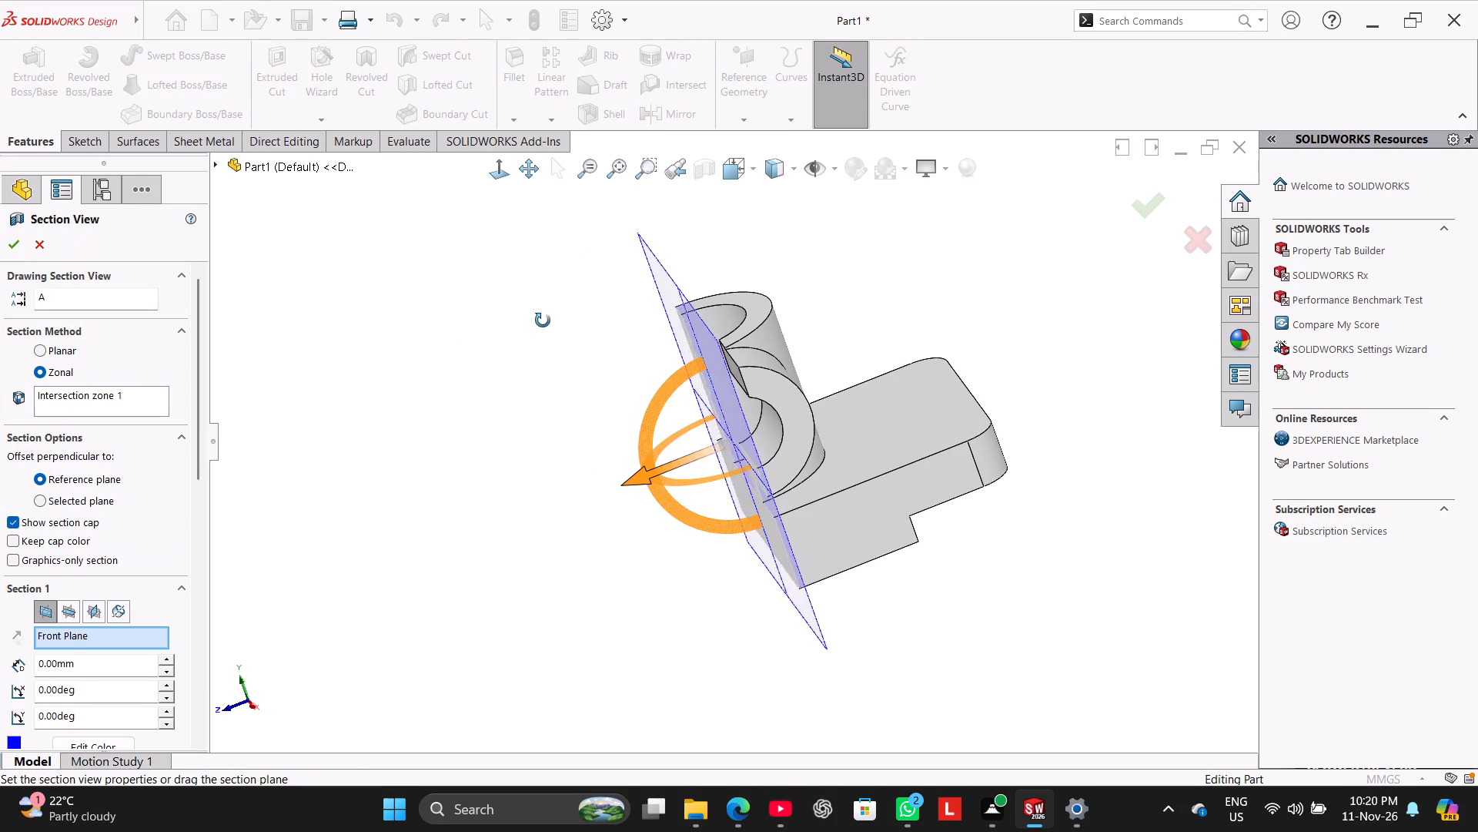
pyautogui.moveTo(543, 320); pyautogui.dragTo(543, 323, button='middle')
pyautogui.click(63, 610)
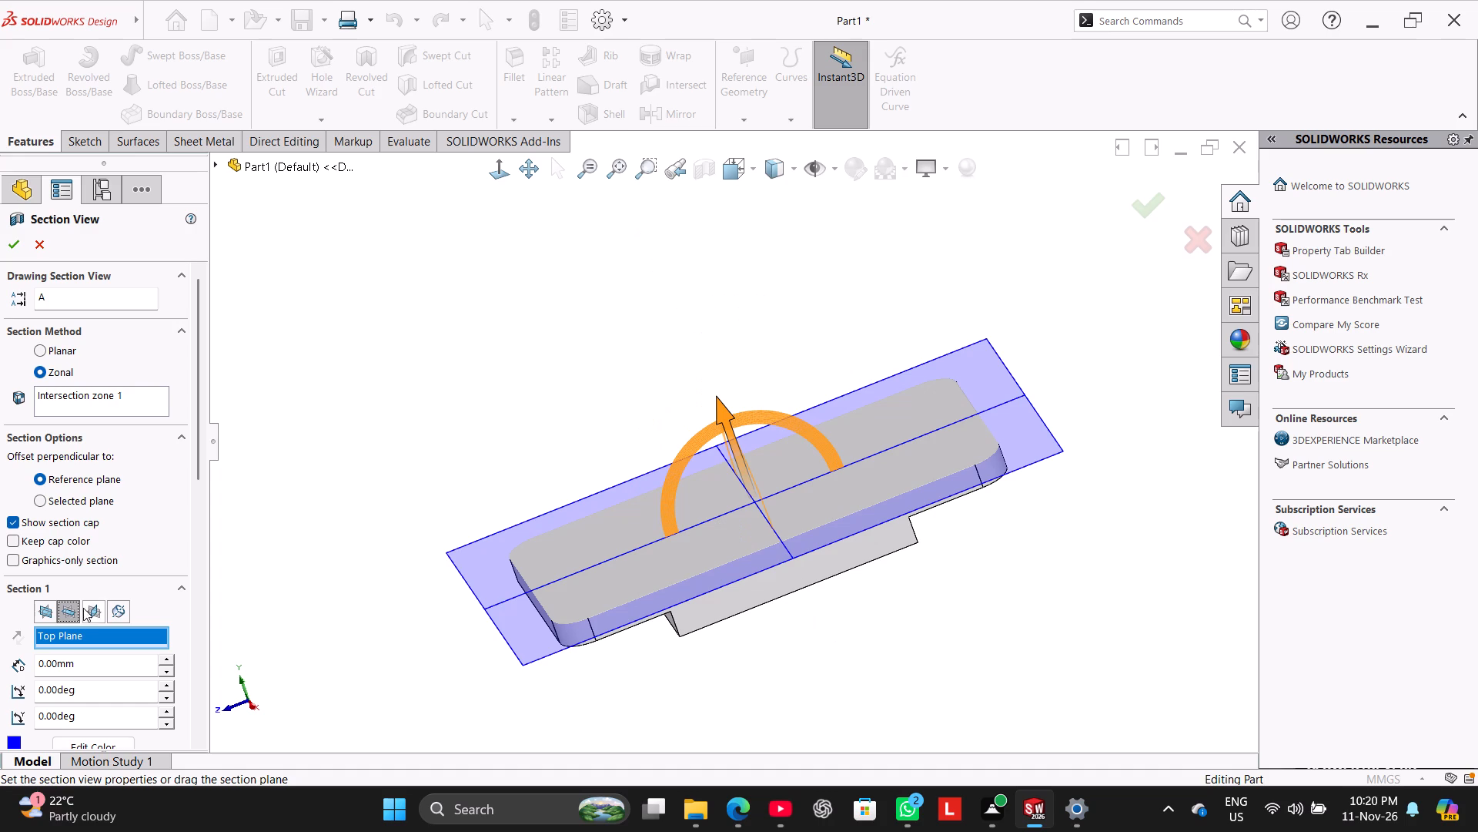
pyautogui.click(92, 609)
pyautogui.click(16, 247)
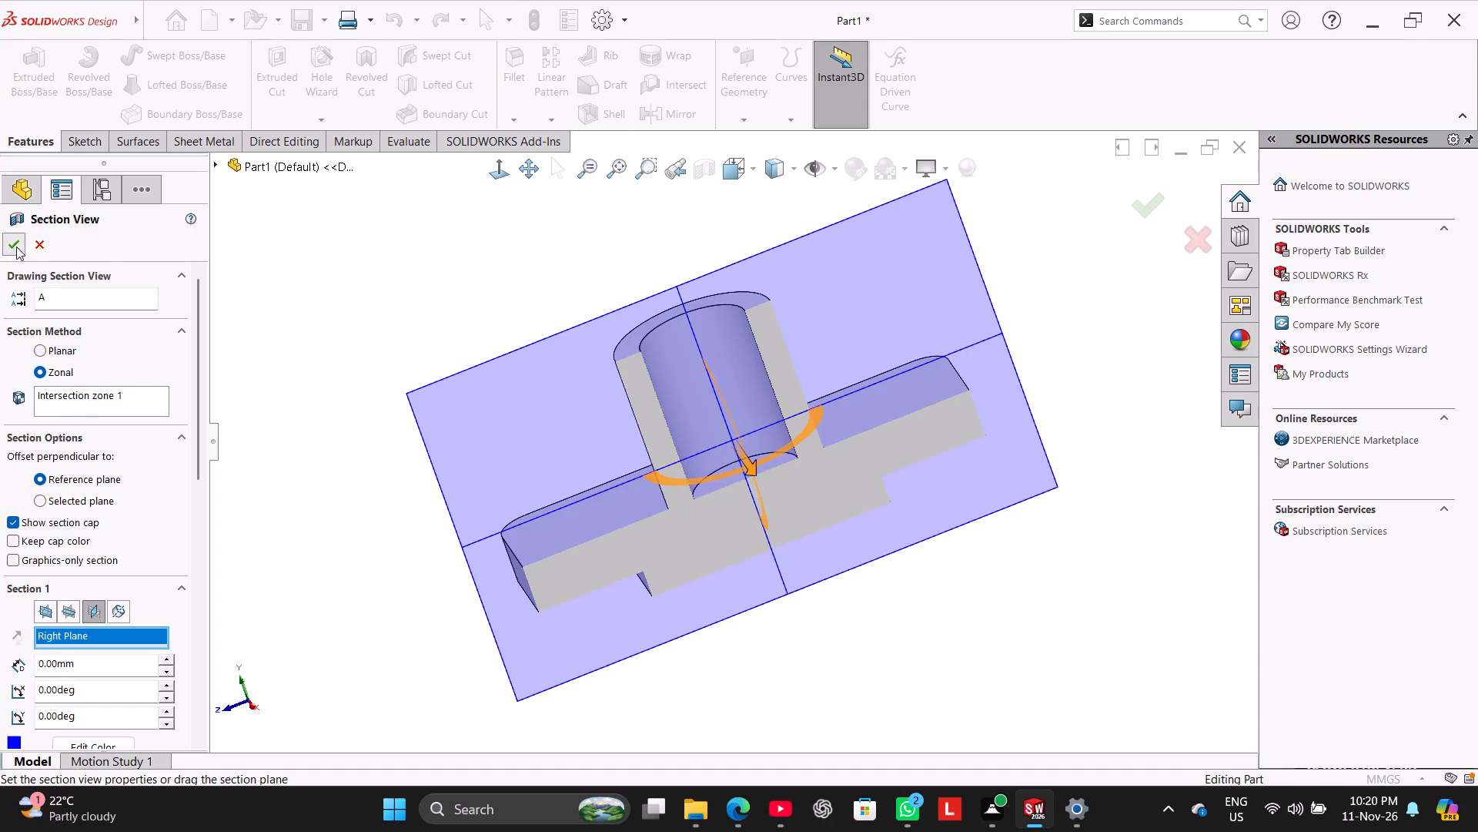
pyautogui.click(694, 169)
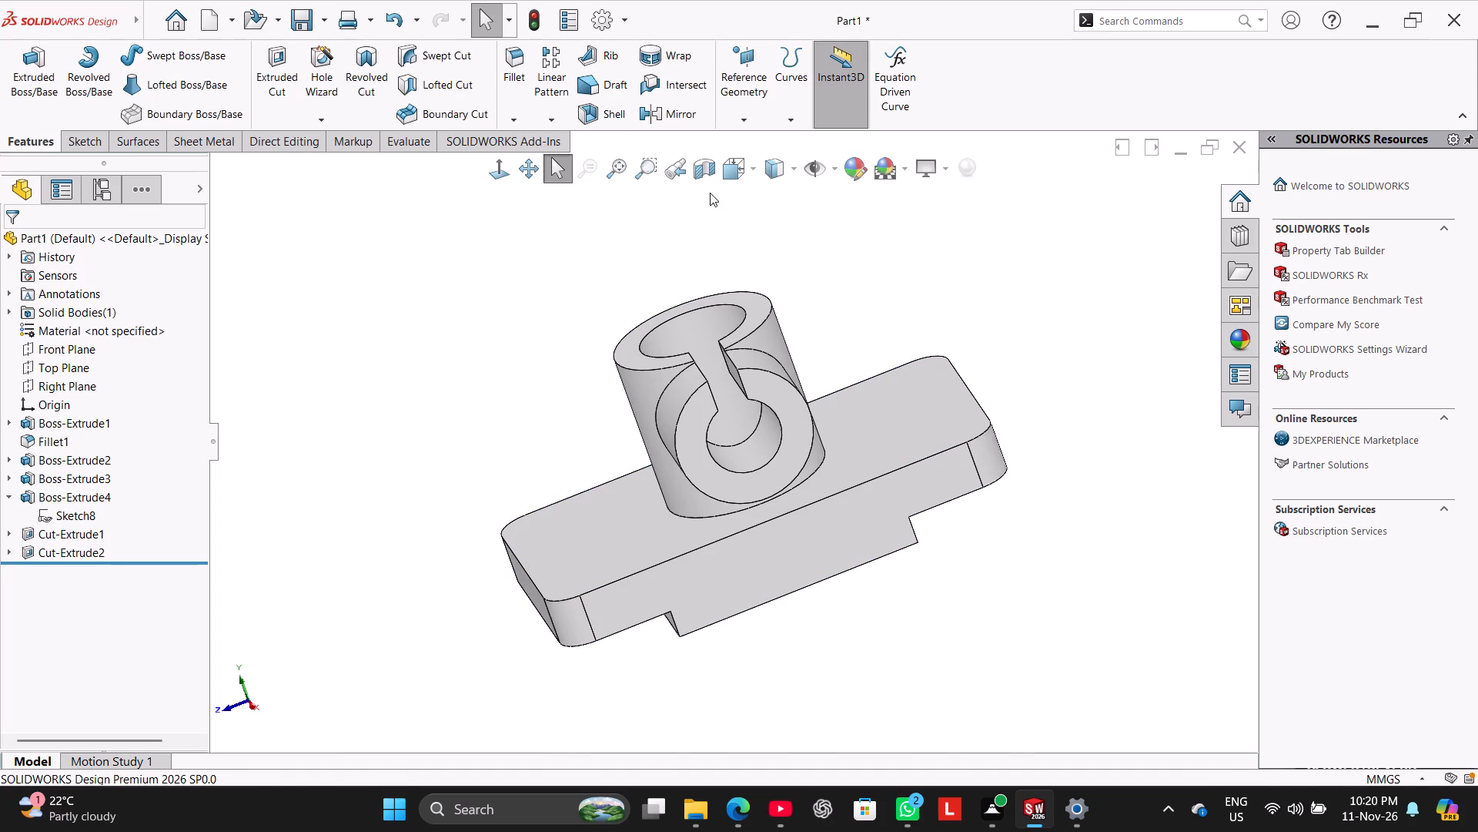
# Section the clamp parallel to the Right Plane at a 34 mm offset to examine the side boss and slot, and turn the section off.
pyautogui.click(706, 163)
pyautogui.click(503, 173)
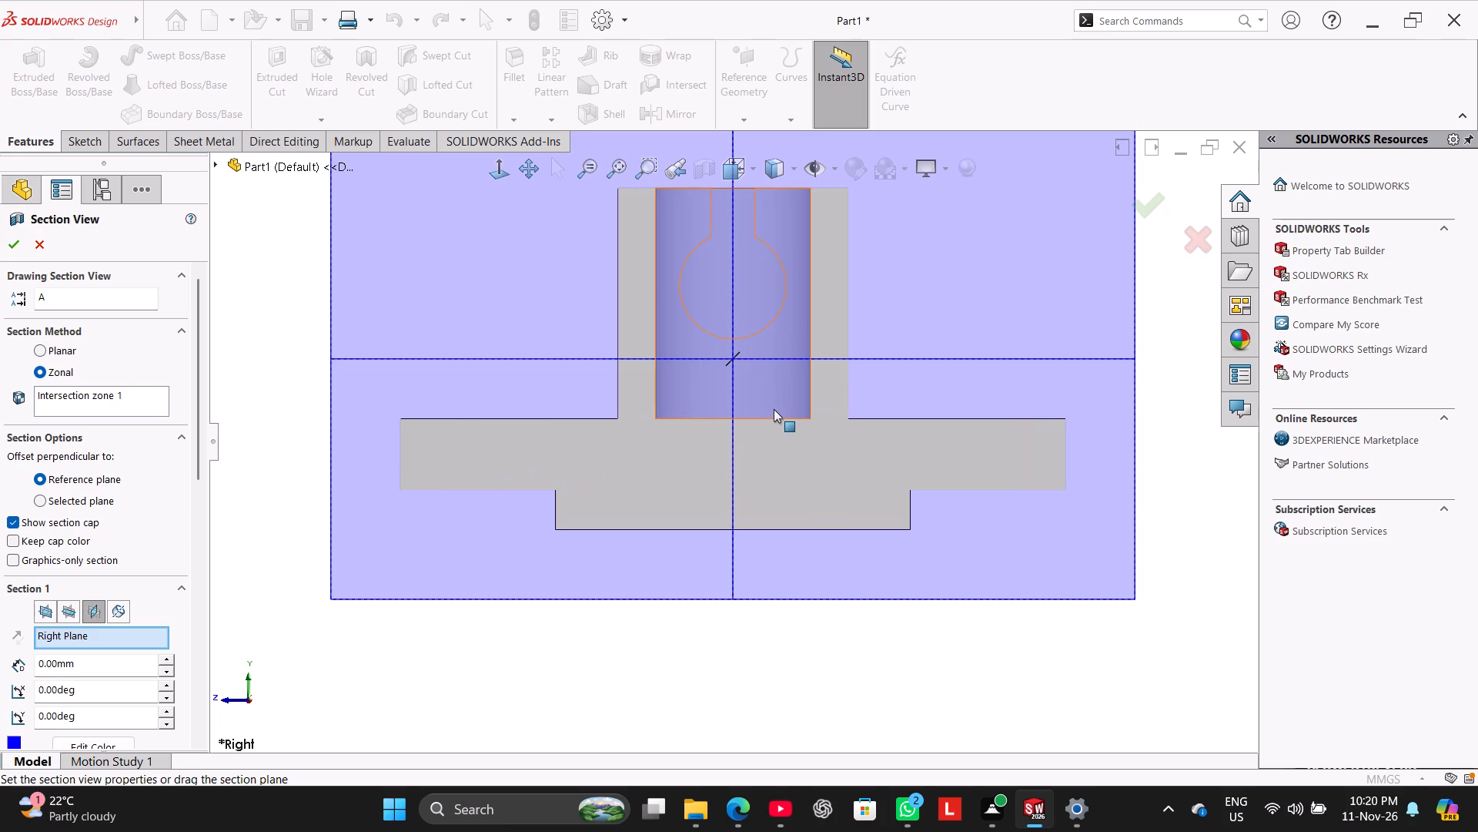
pyautogui.scroll(2, 733, 391)
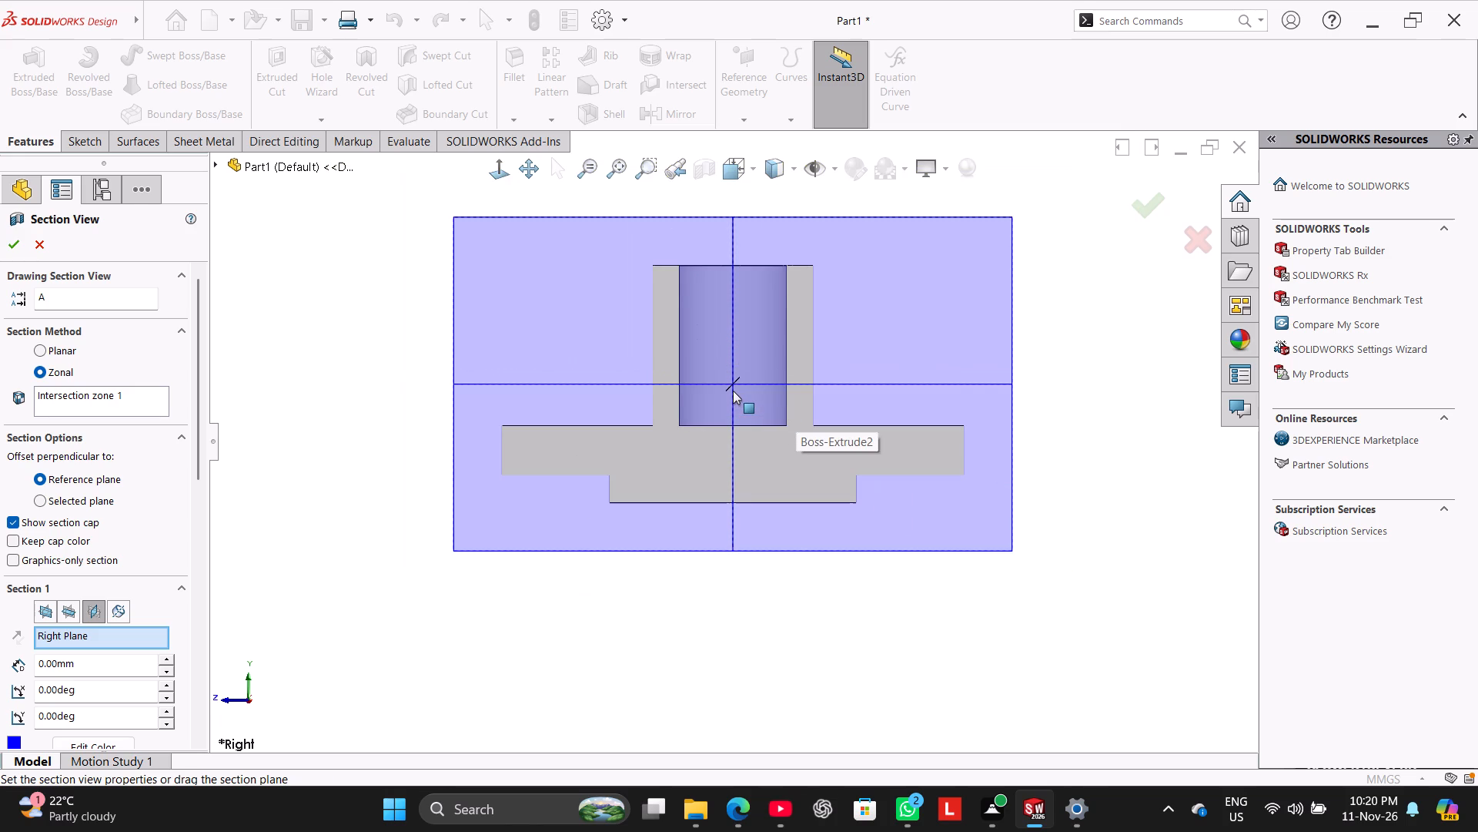
pyautogui.scroll(1, 733, 391)
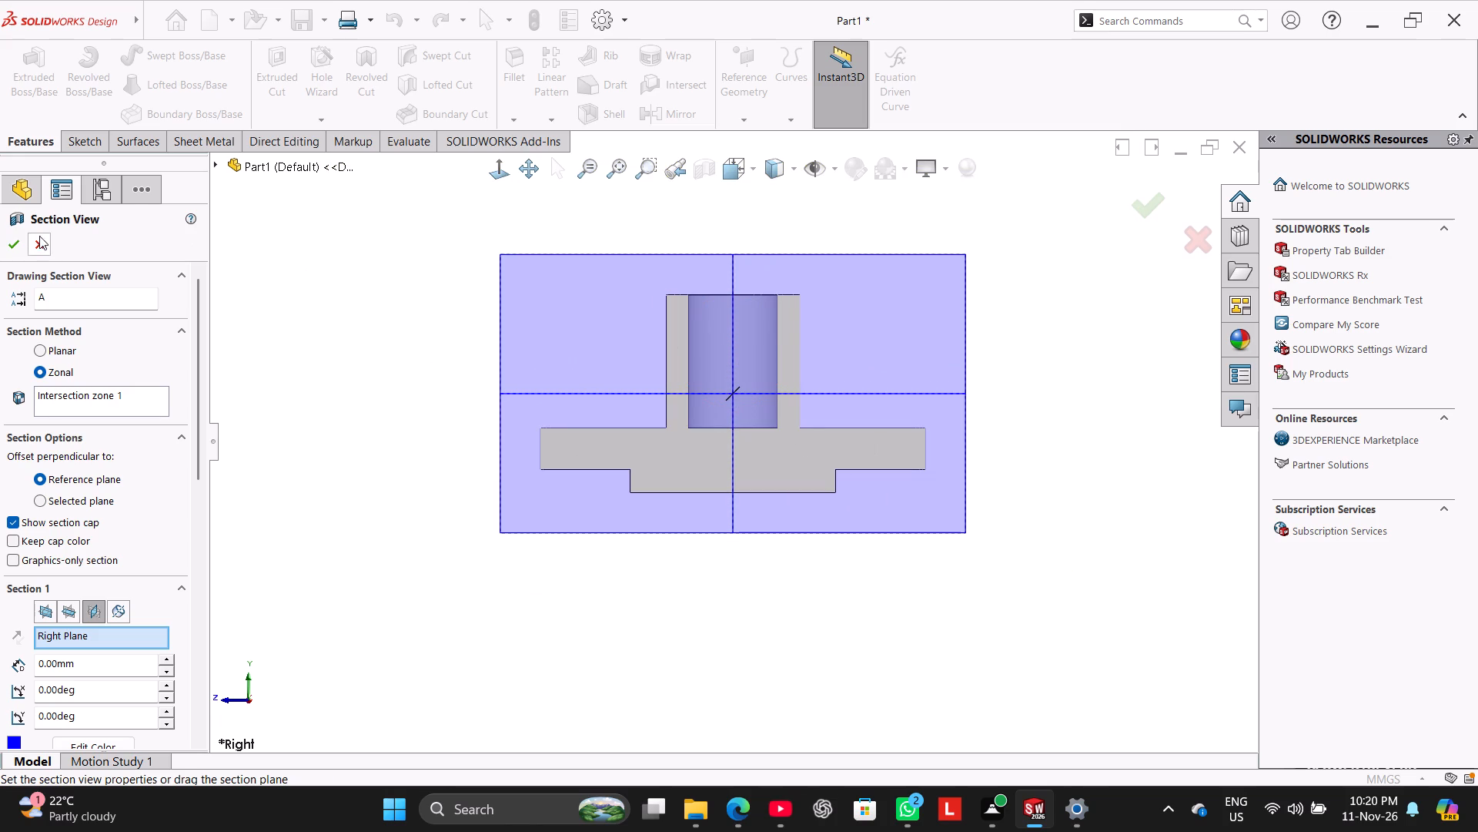
pyautogui.click(284, 278)
pyautogui.moveTo(295, 295); pyautogui.dragTo(306, 371, button='middle')
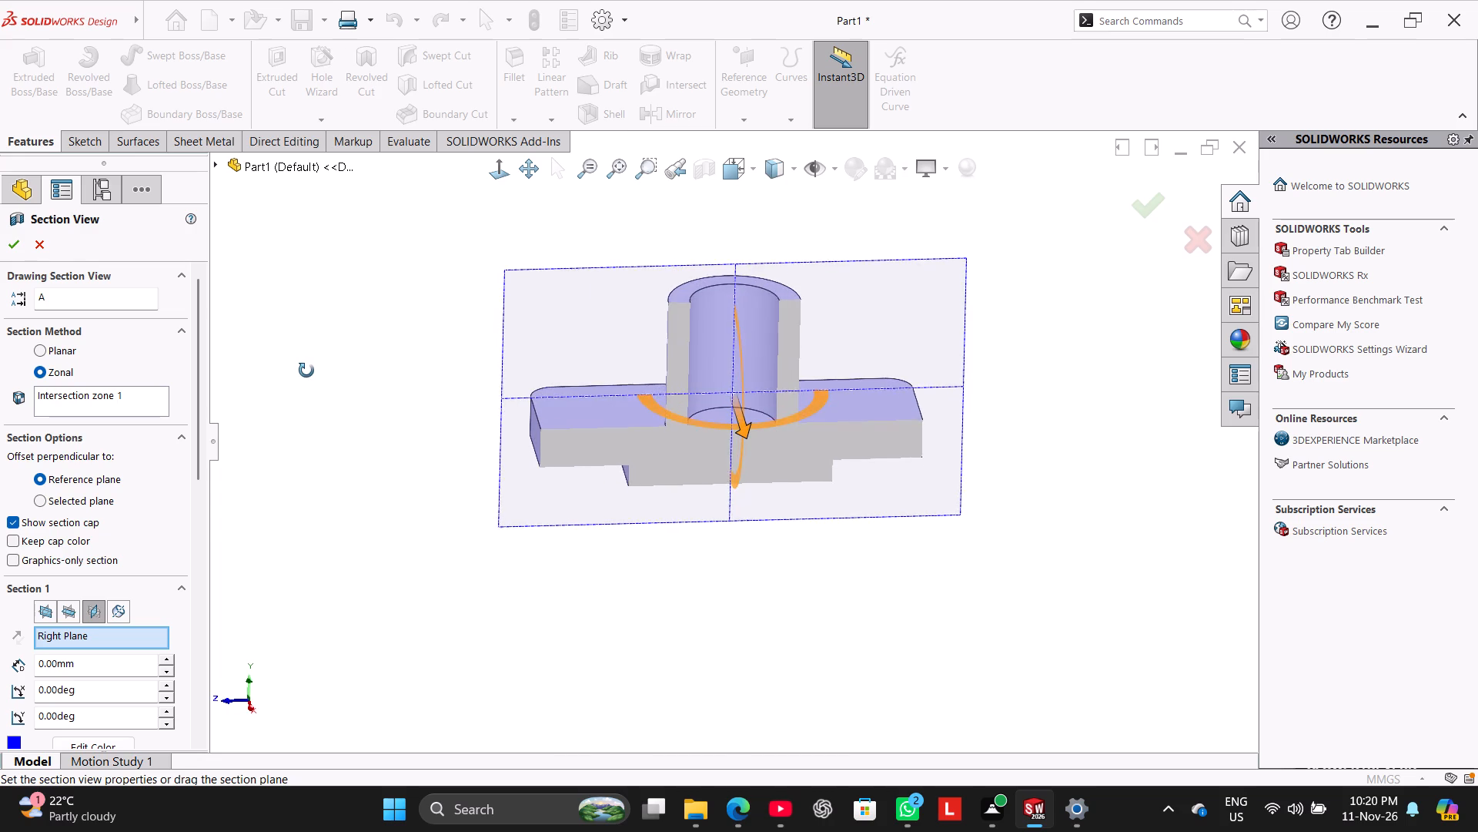
pyautogui.moveTo(306, 371); pyautogui.dragTo(305, 370, button='middle')
pyautogui.moveTo(744, 426); pyautogui.dragTo(751, 471)
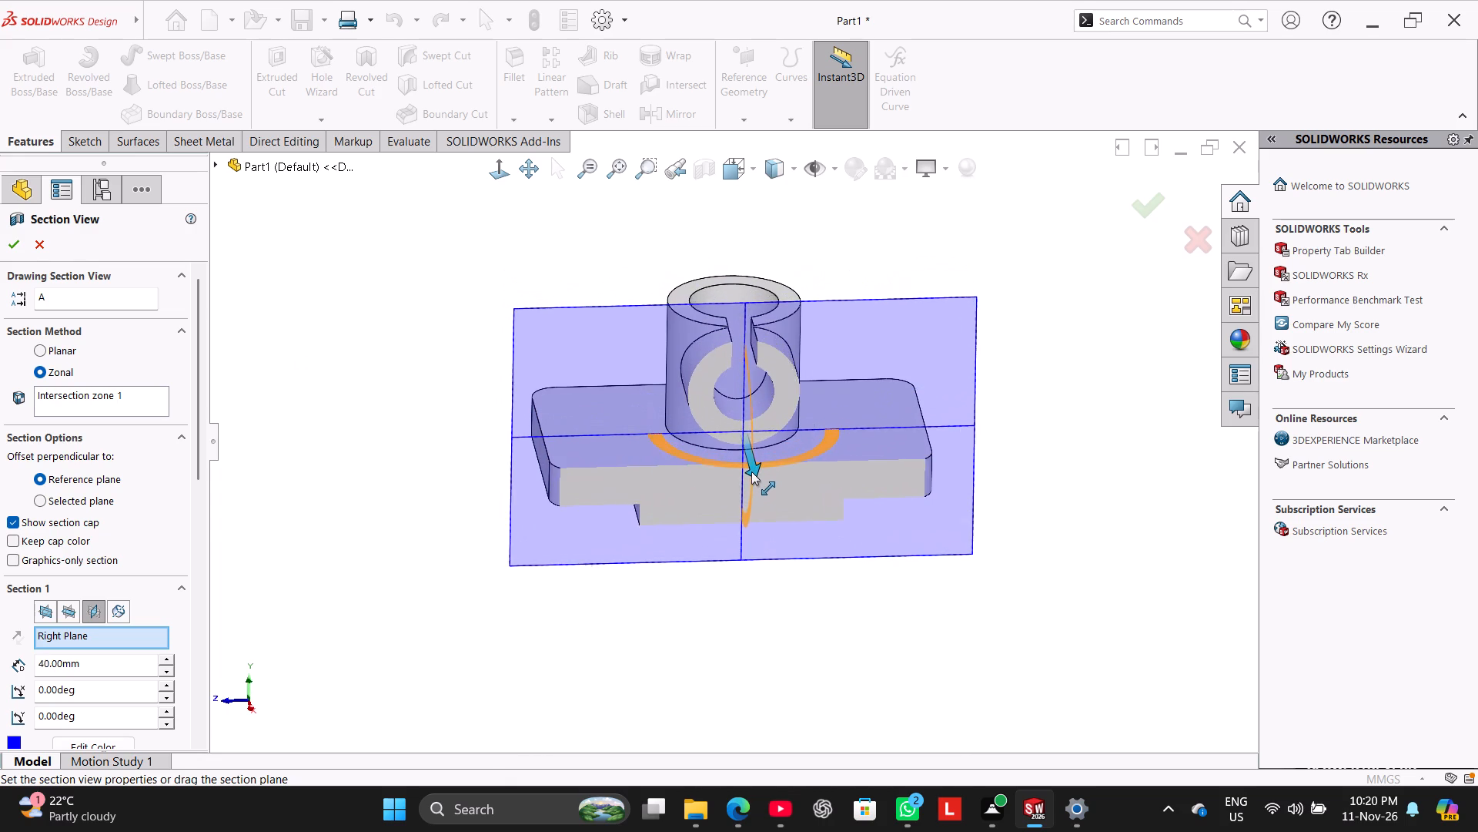
pyautogui.moveTo(751, 471); pyautogui.dragTo(749, 465)
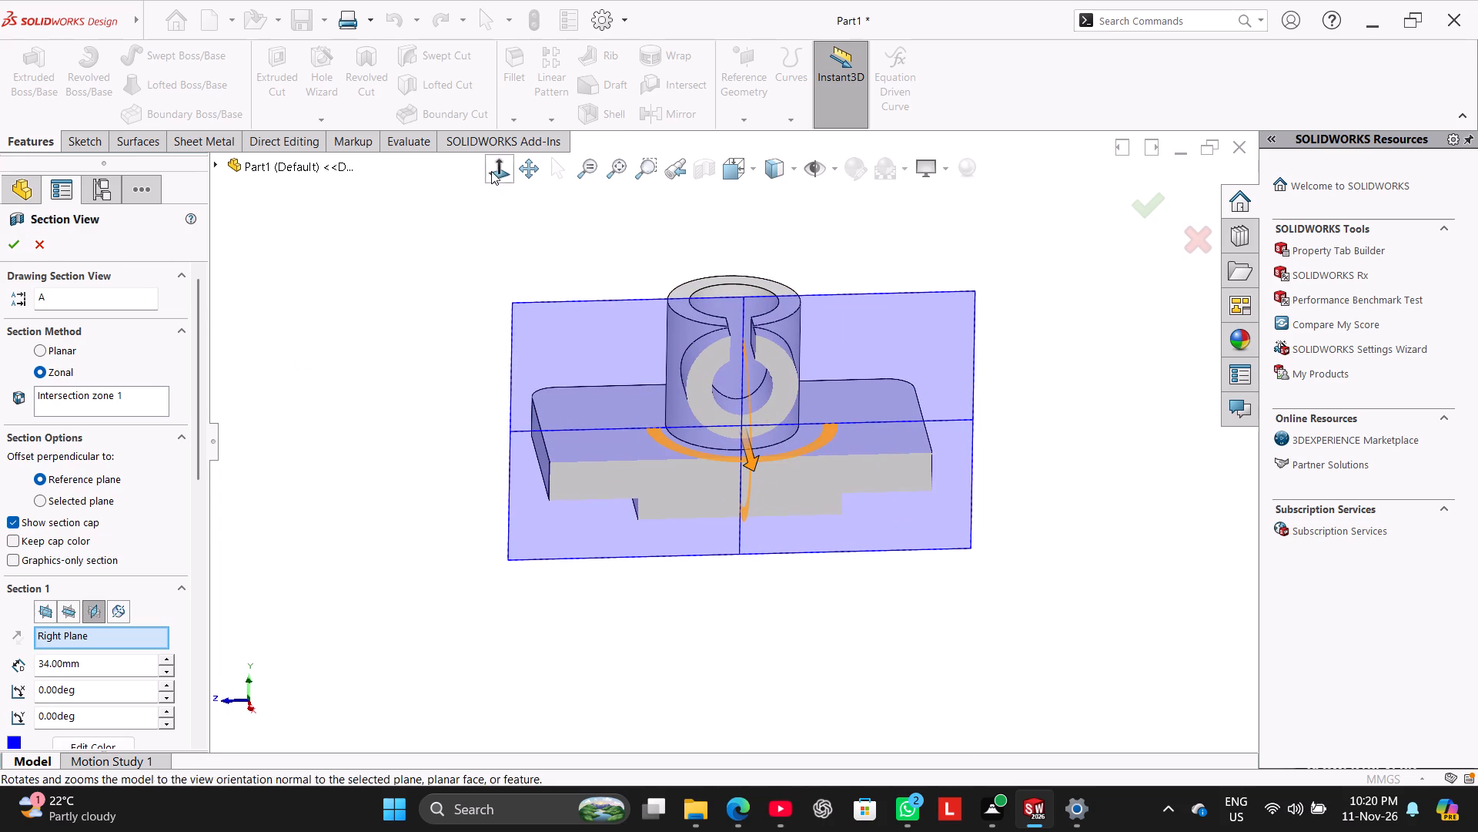
pyautogui.click(493, 168)
pyautogui.click(11, 250)
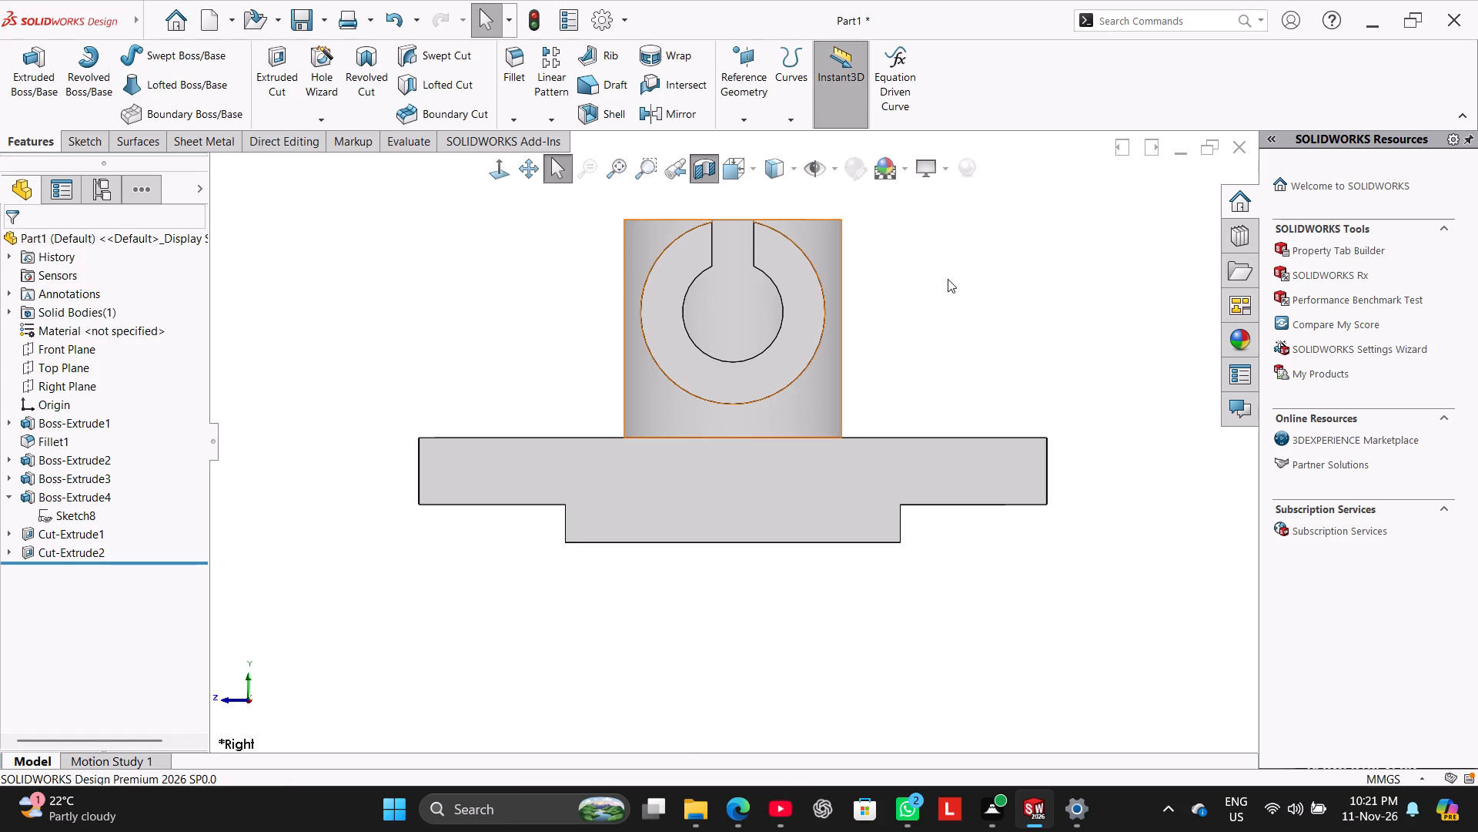
pyautogui.moveTo(948, 280); pyautogui.dragTo(958, 324, button='middle')
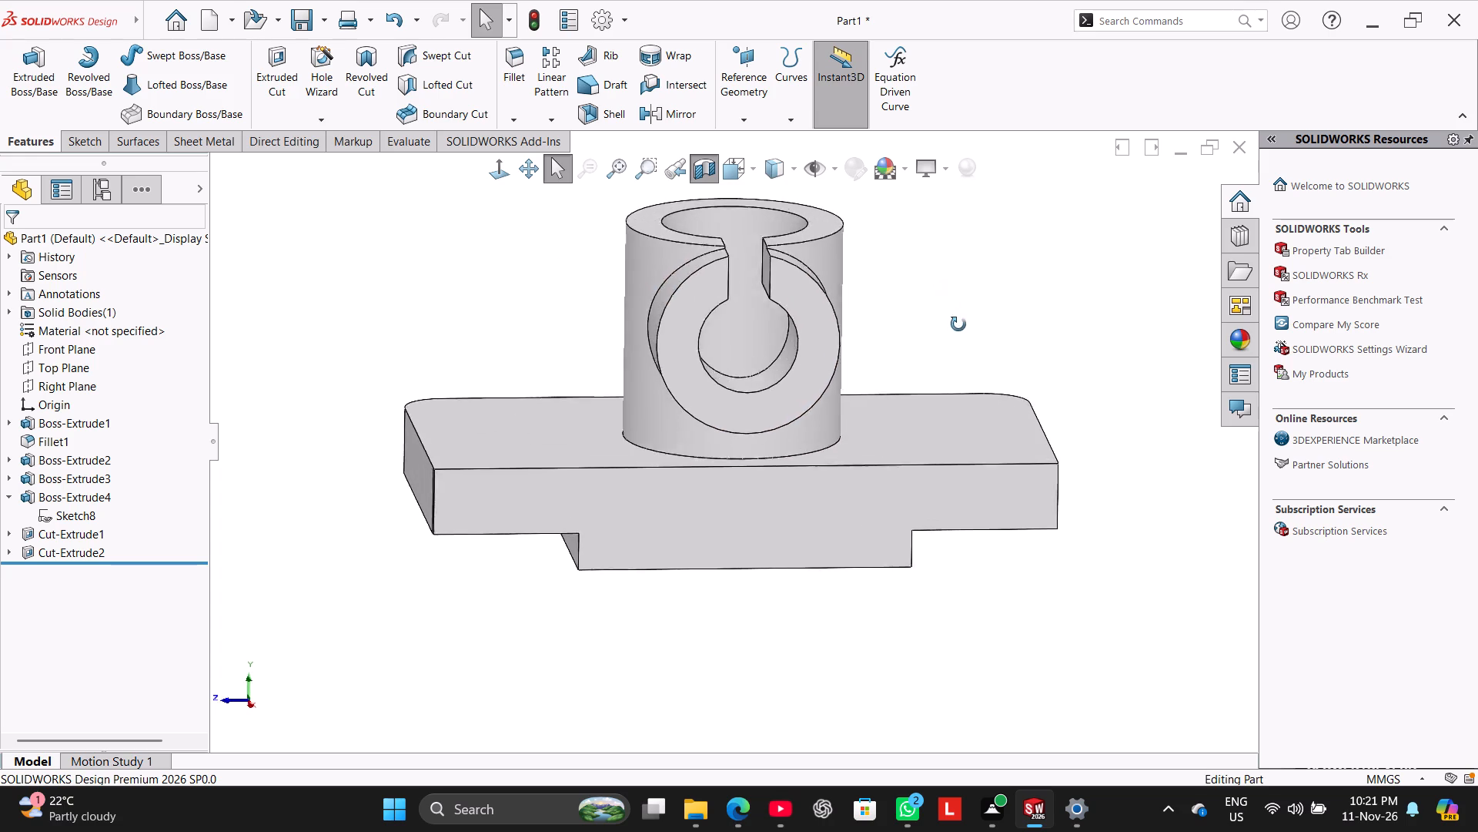
pyautogui.moveTo(958, 324); pyautogui.dragTo(961, 346, button='middle')
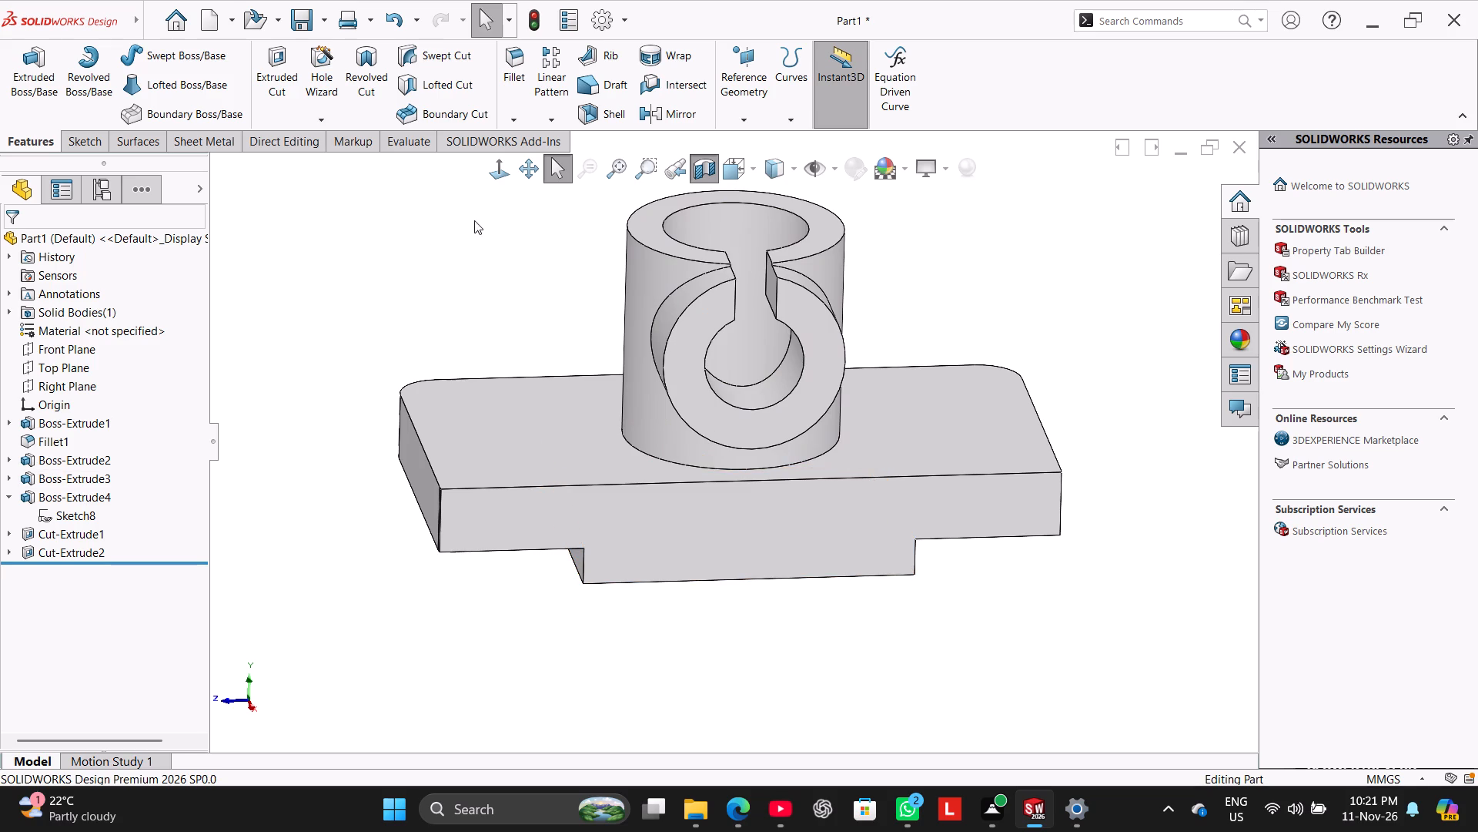
pyautogui.click(703, 179)
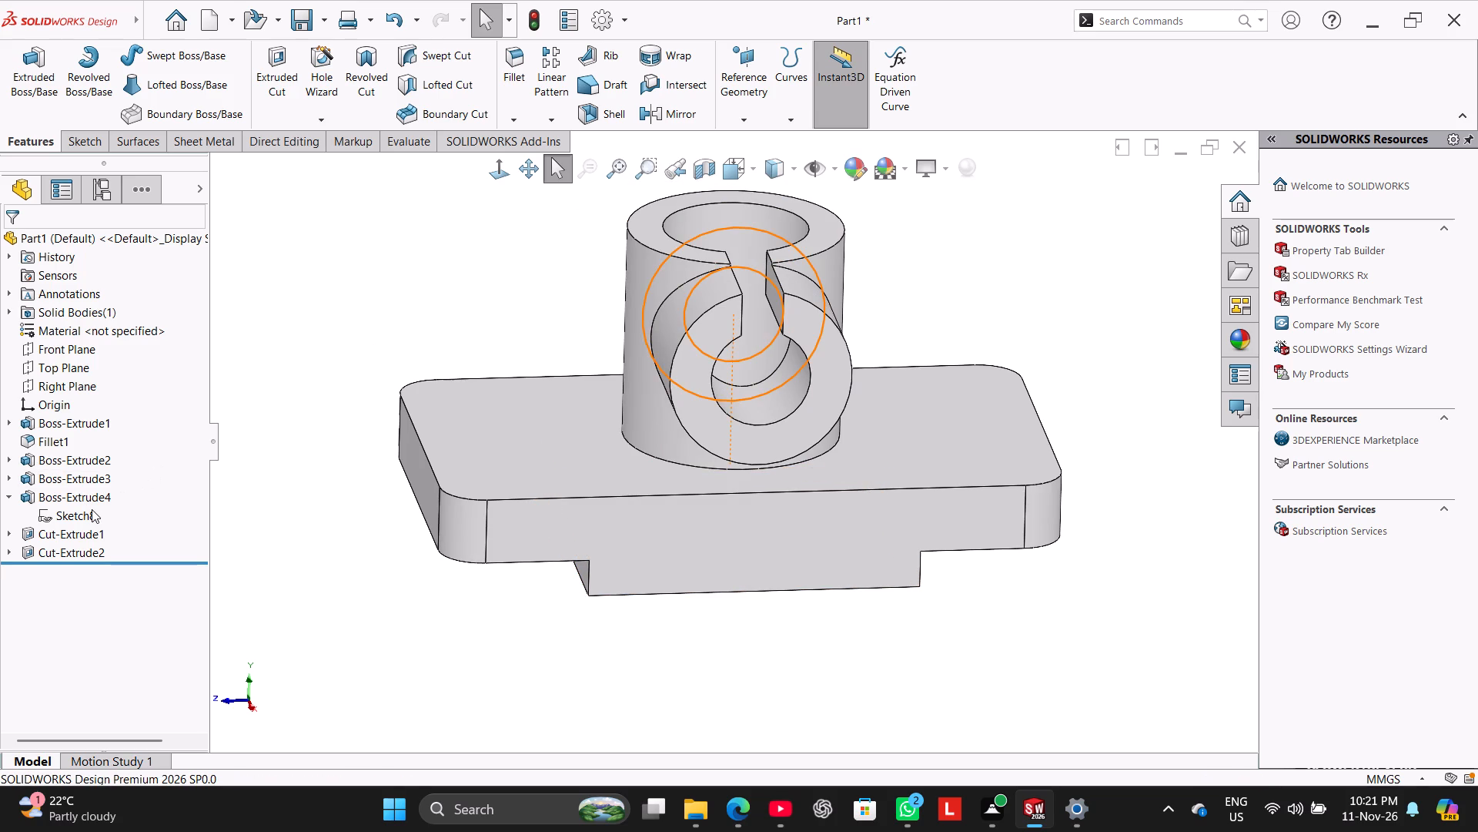
# In the side boss sketch, check the distance from the base's bottom edge to the hub's top edge, and exit without adding a dimension.
pyautogui.rightClick(92, 509)
pyautogui.click(112, 462)
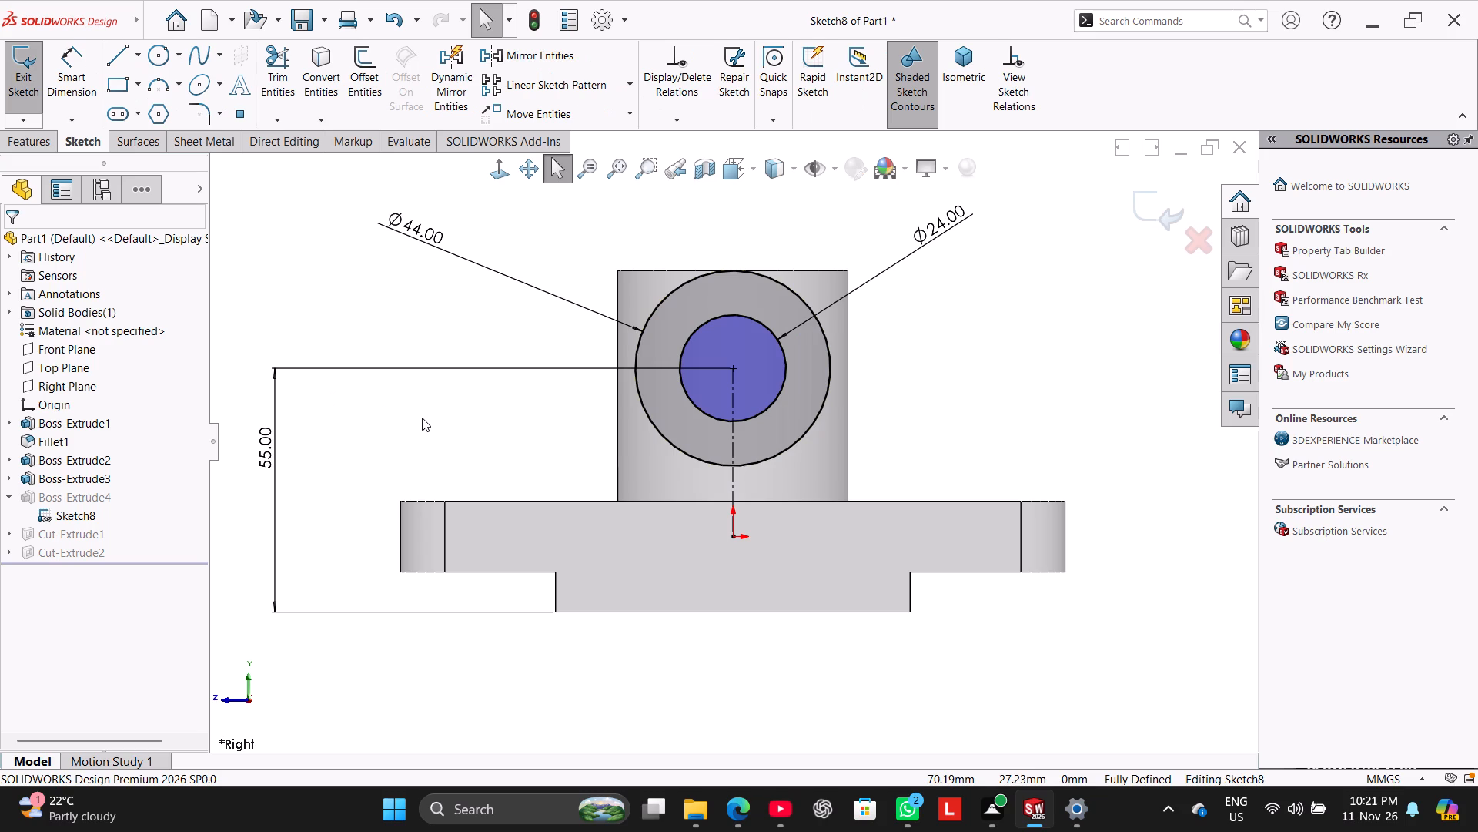
pyautogui.click(87, 66)
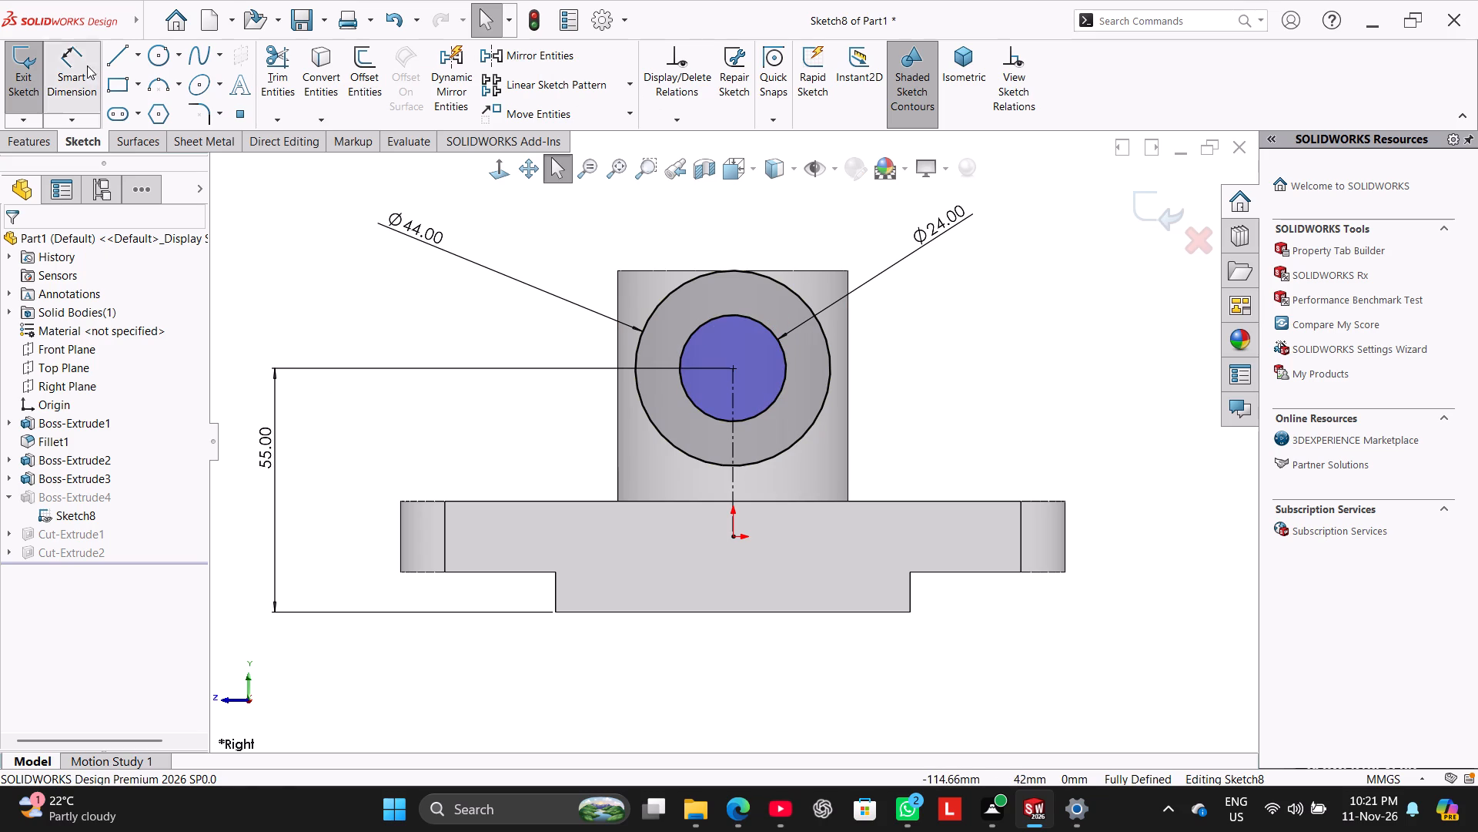
pyautogui.click(884, 612)
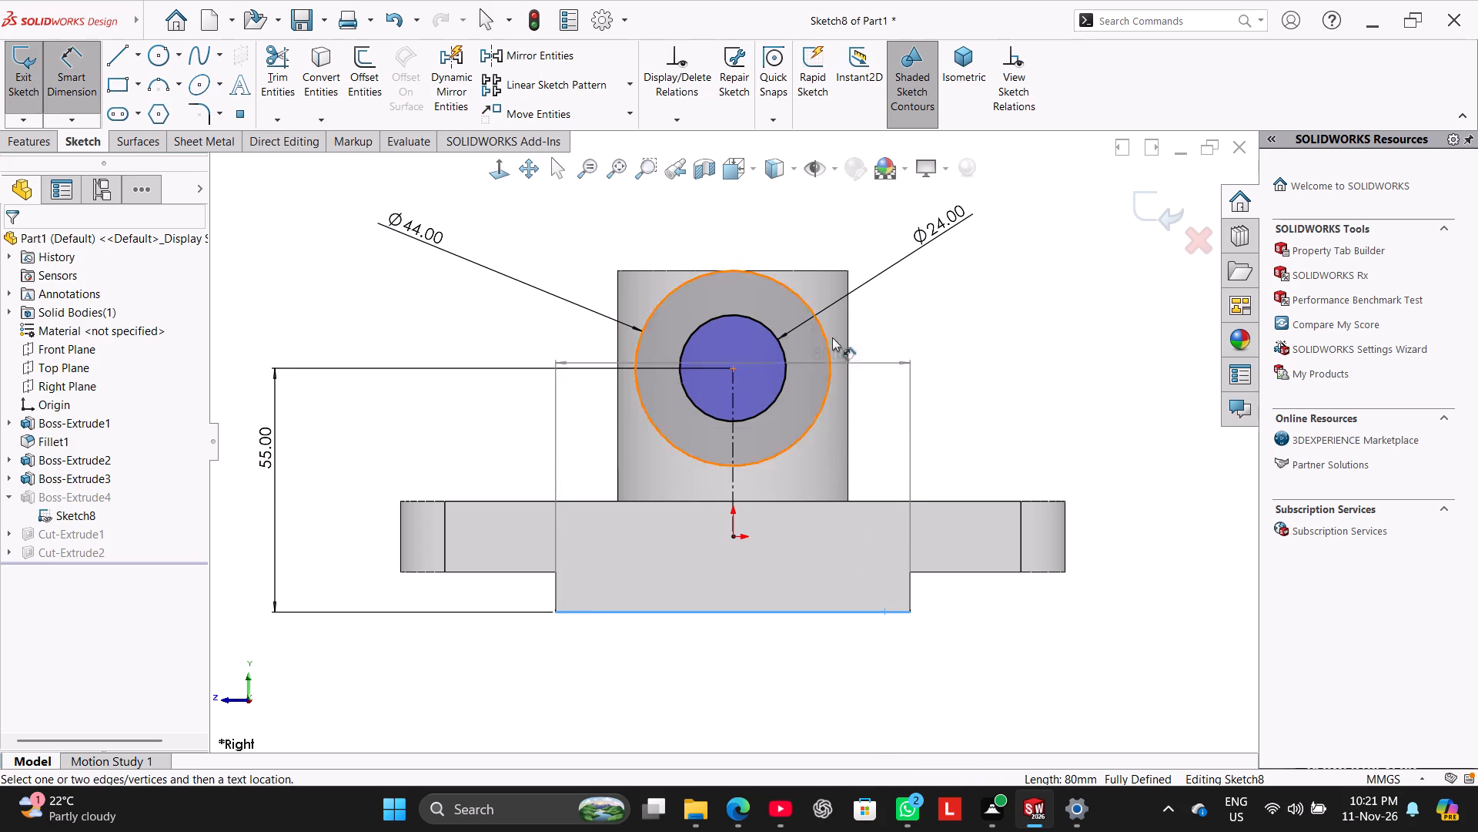
pyautogui.click(810, 273)
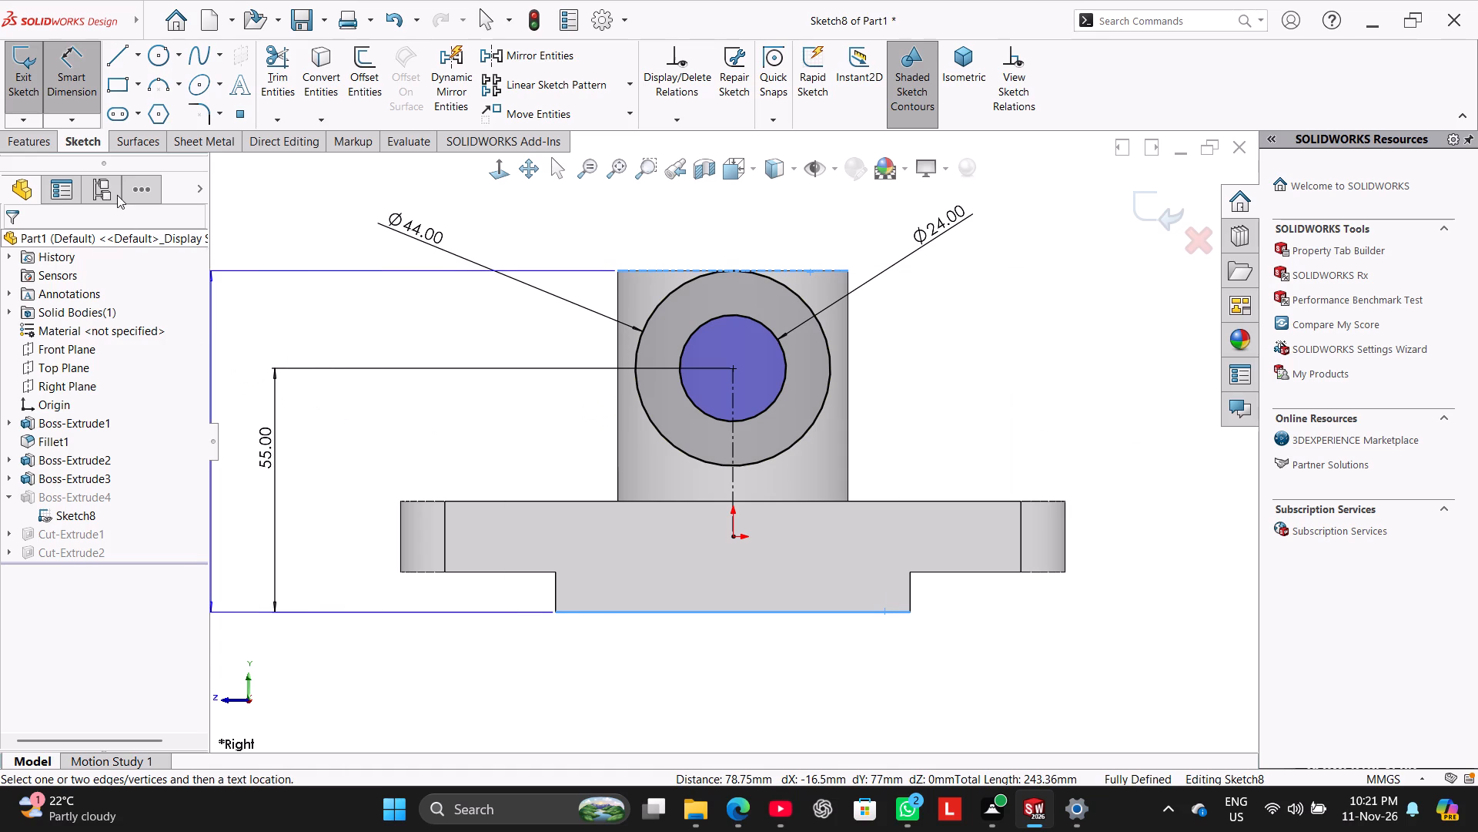
pyautogui.click(70, 71)
pyautogui.click(294, 250)
pyautogui.click(28, 84)
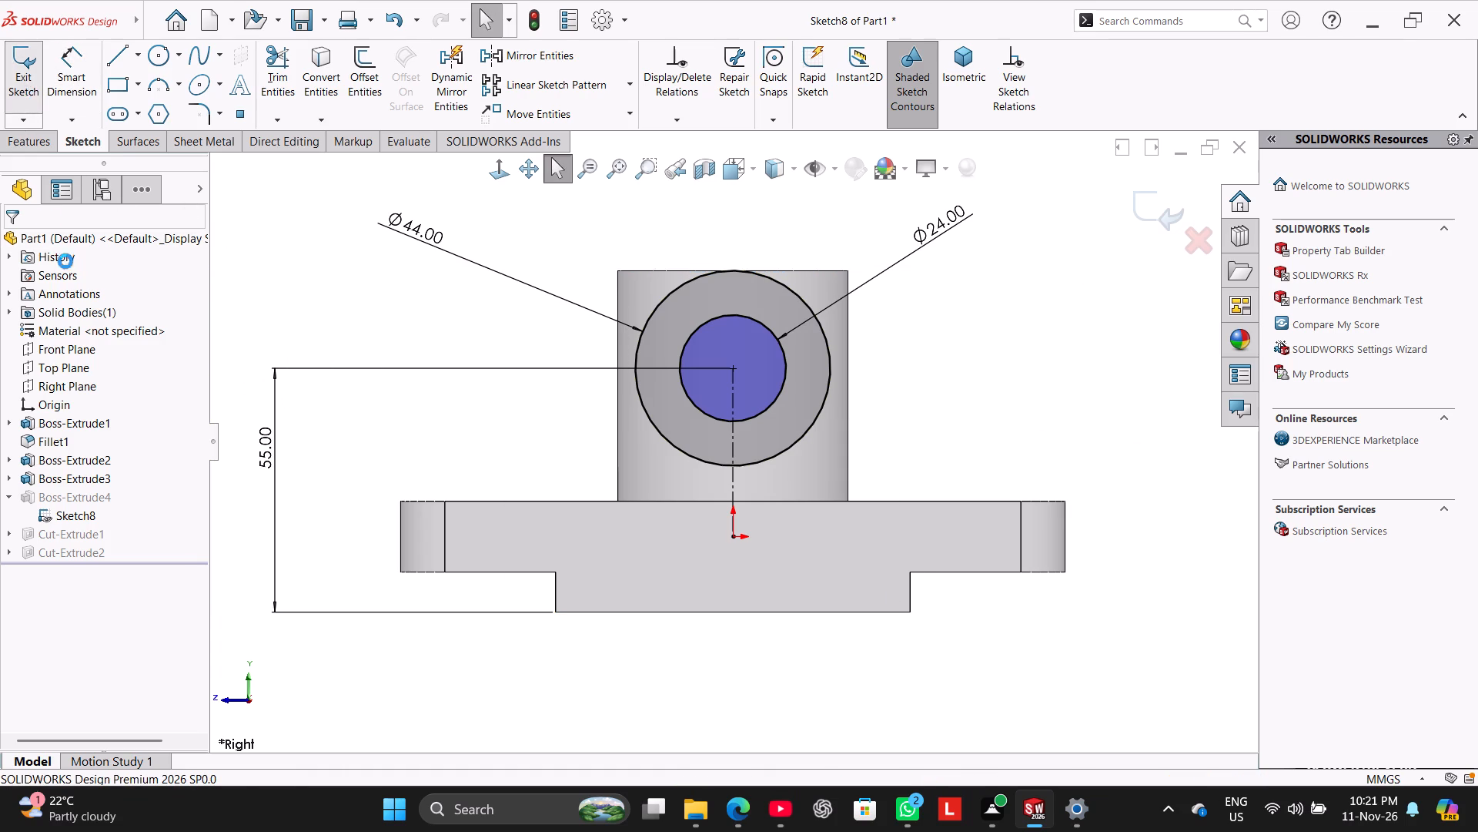
# Edit the hub extrusion (Boss-Extrude2) to start from Surface/Face/Plane, using the base plate's top face as the starting face.
pyautogui.rightClick(102, 464)
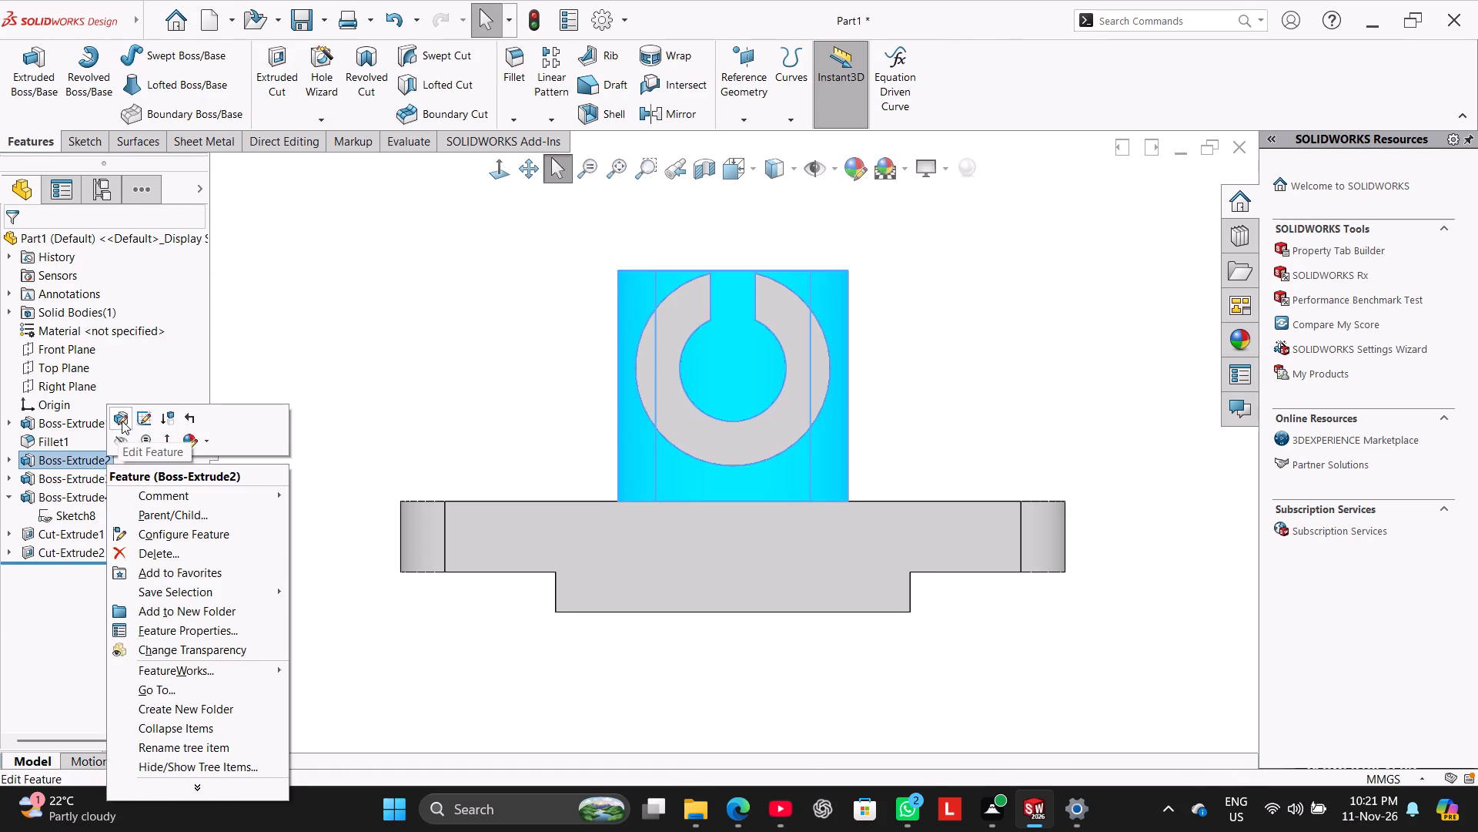
pyautogui.click(122, 418)
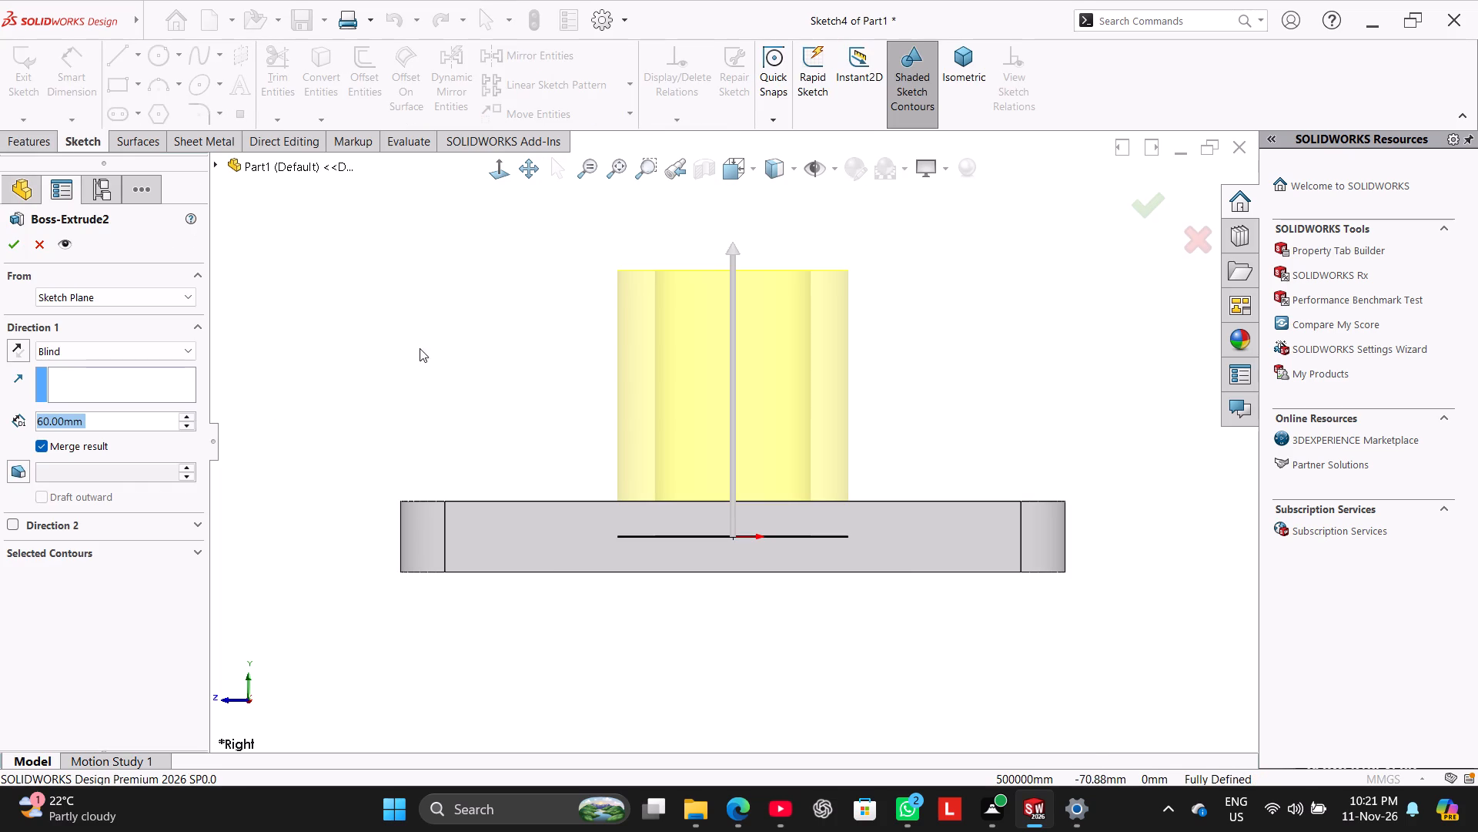
pyautogui.middleClick(422, 346)
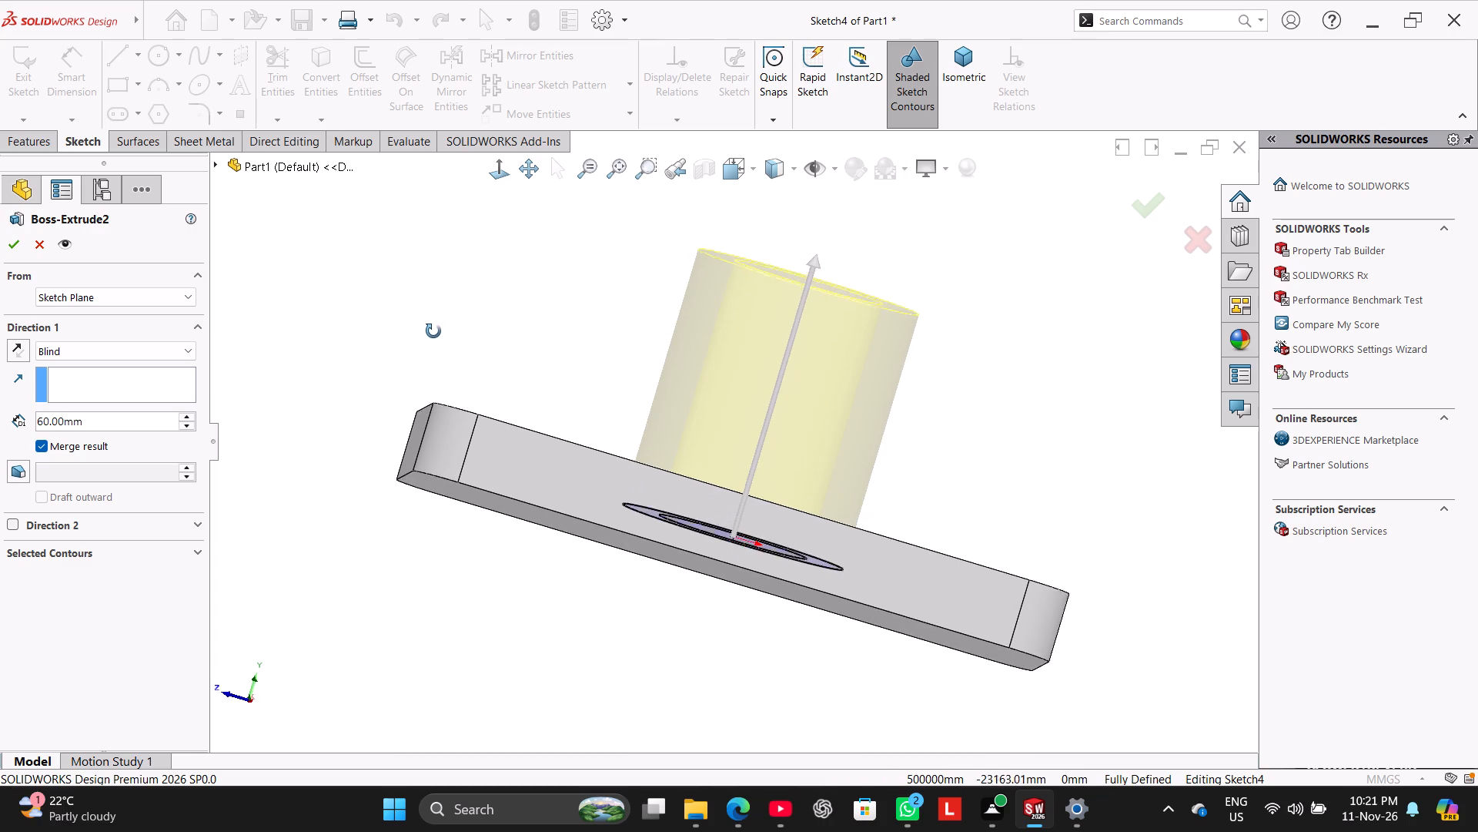
pyautogui.click(95, 303)
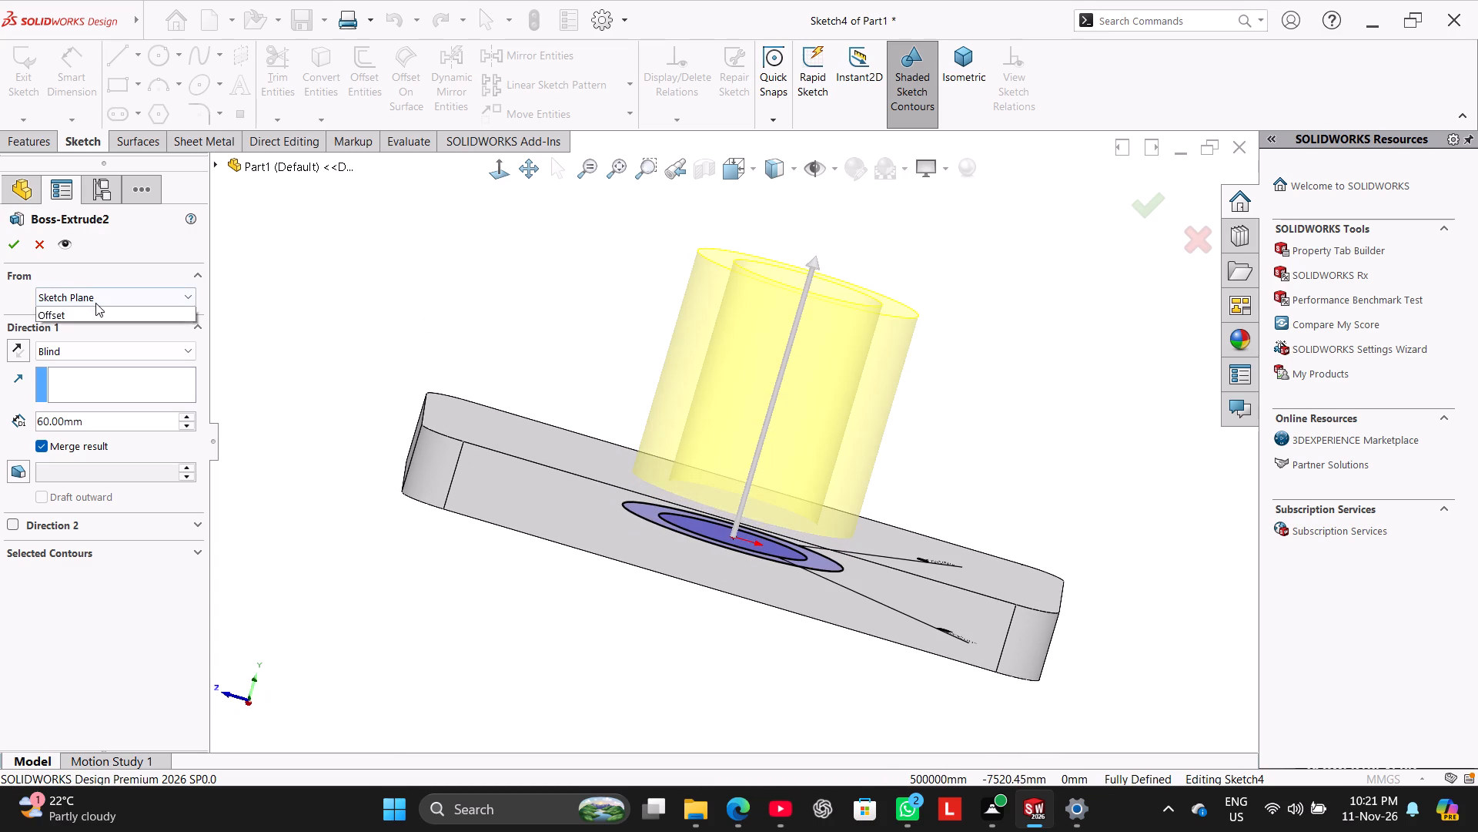
pyautogui.click(117, 348)
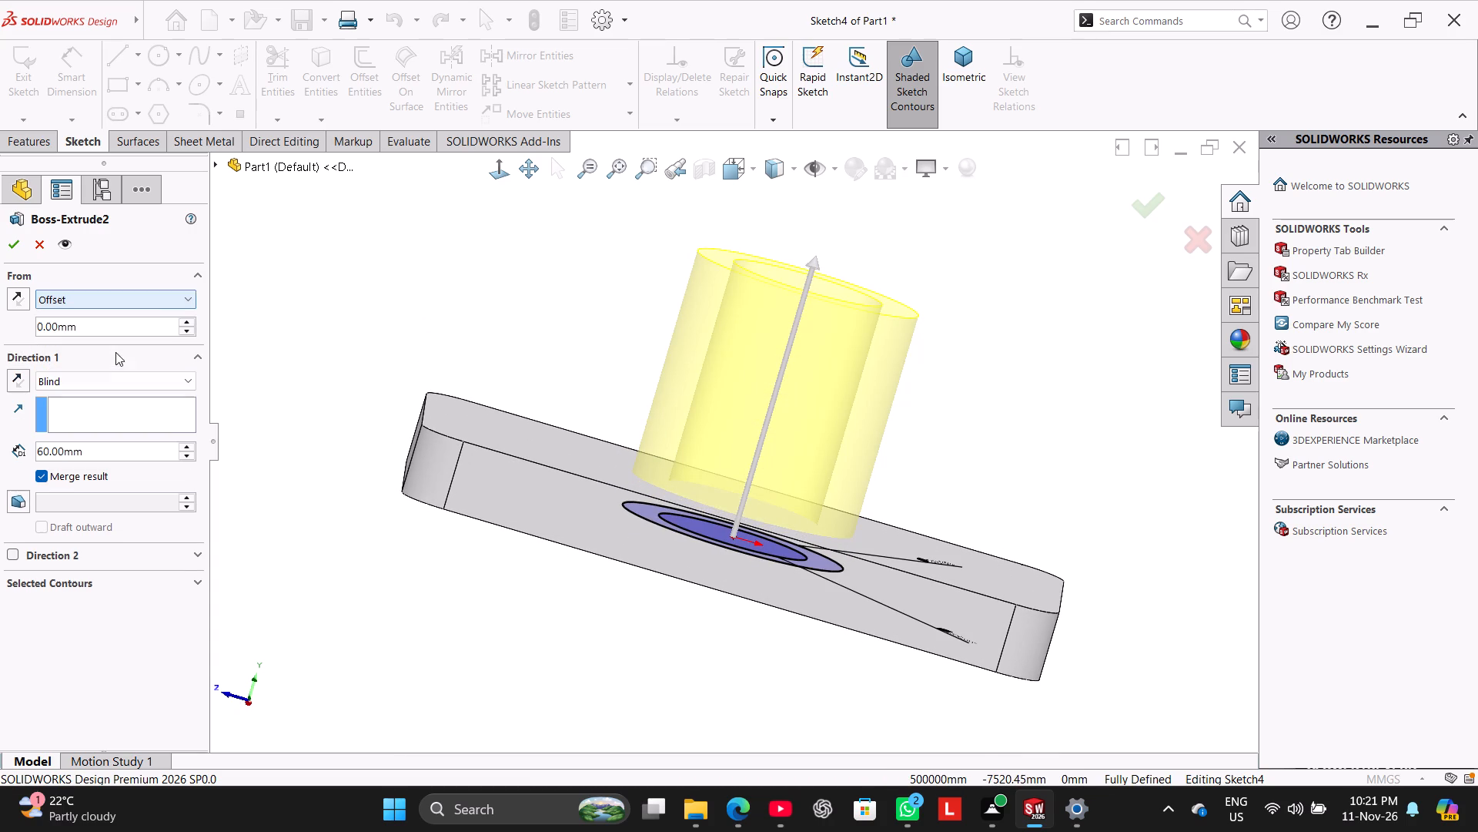
pyautogui.moveTo(370, 365); pyautogui.dragTo(373, 414, button='middle')
pyautogui.click(496, 423)
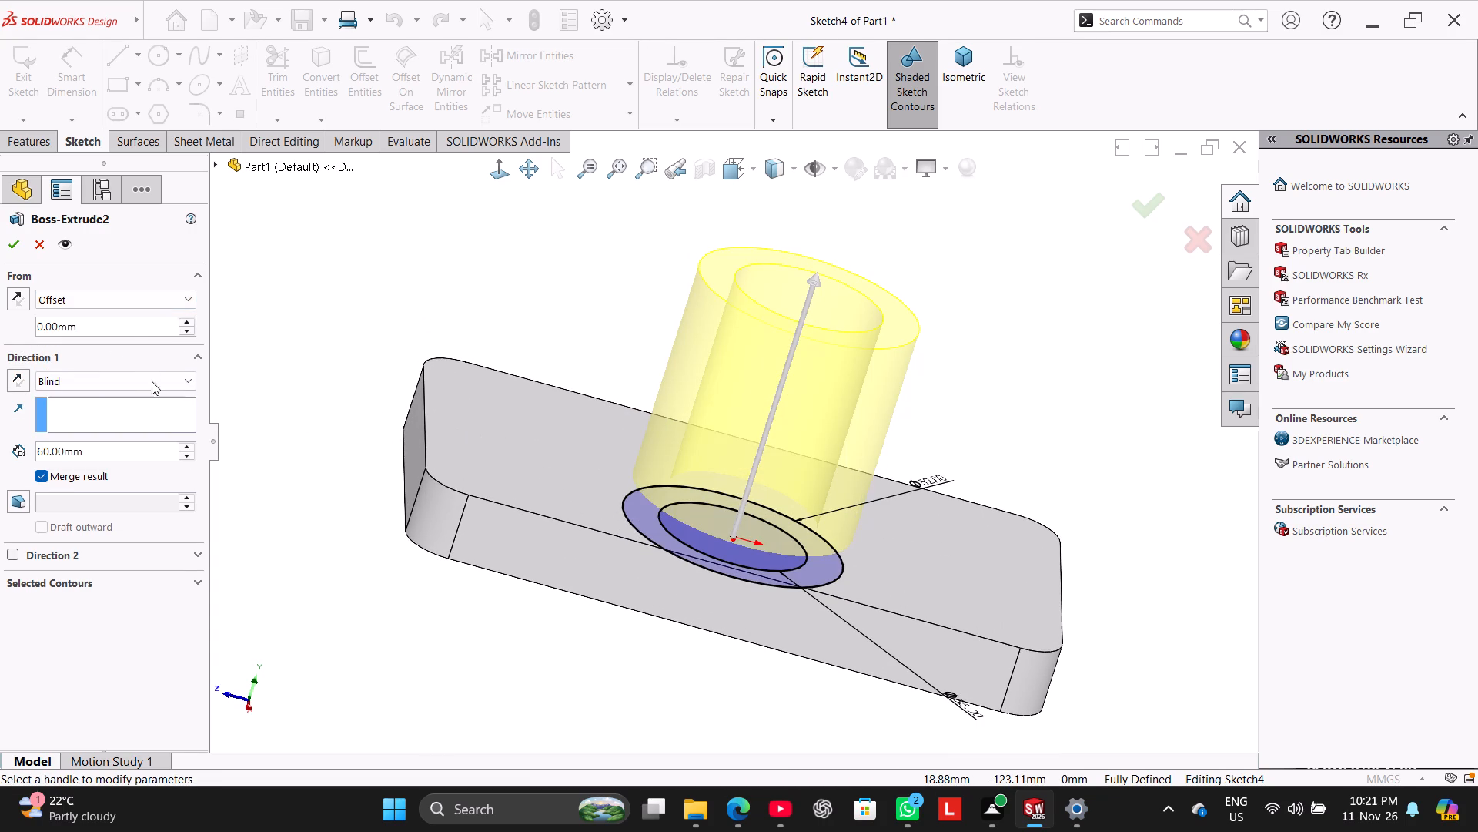
pyautogui.click(130, 327)
pyautogui.click(132, 306)
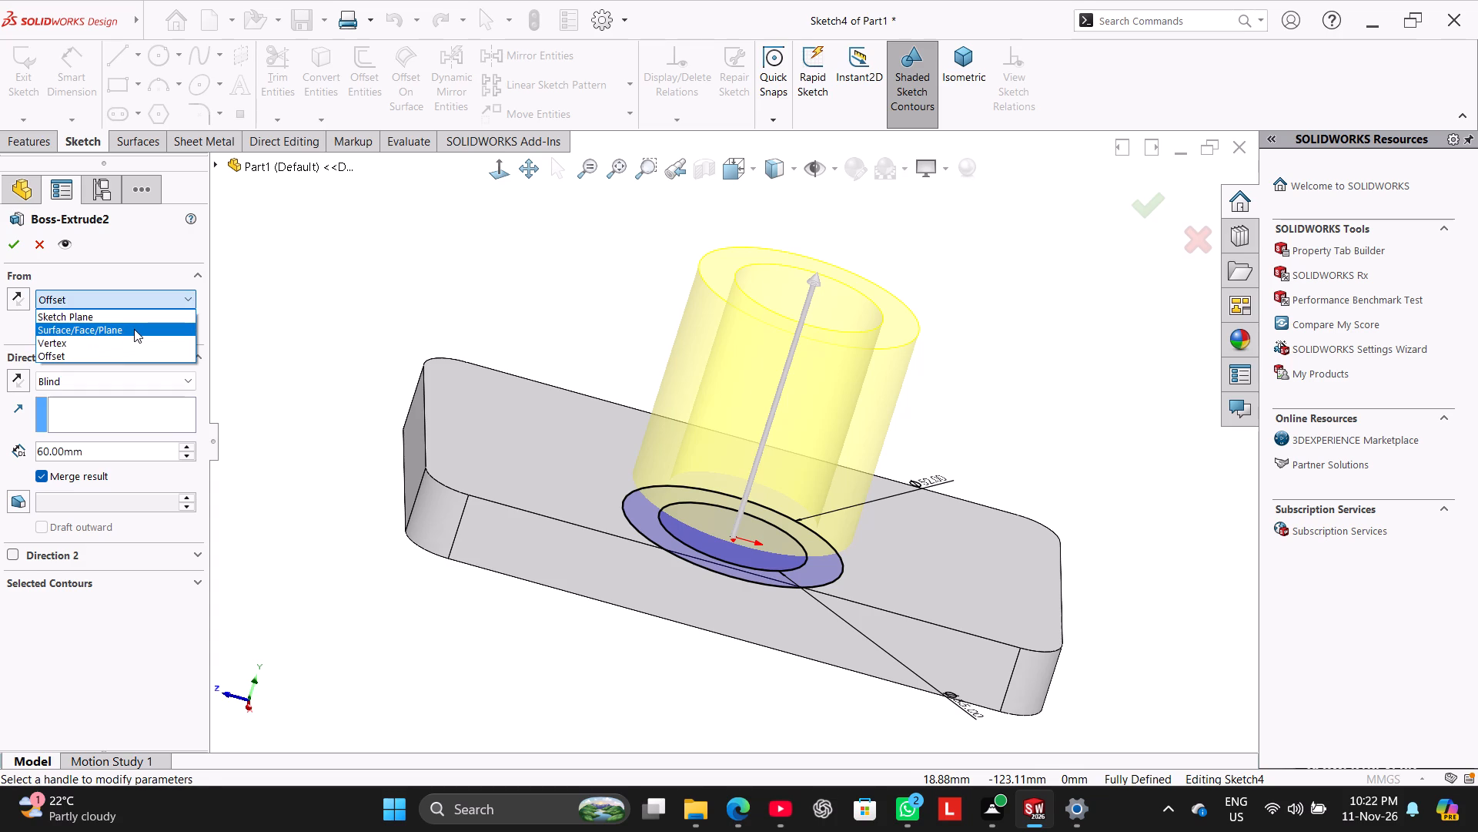
pyautogui.click(134, 329)
pyautogui.click(523, 494)
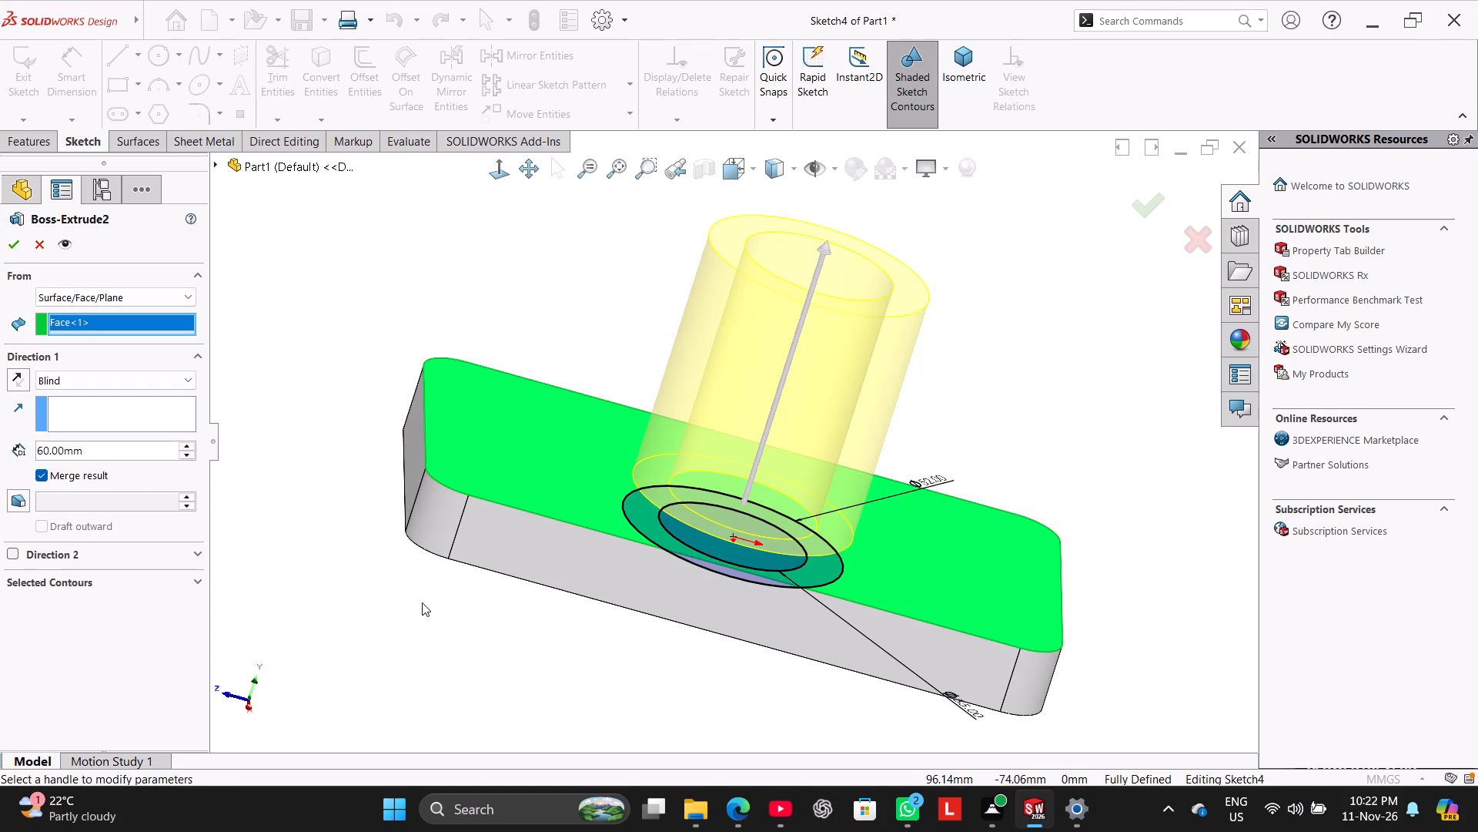
pyautogui.moveTo(422, 602); pyautogui.dragTo(424, 563, button='middle')
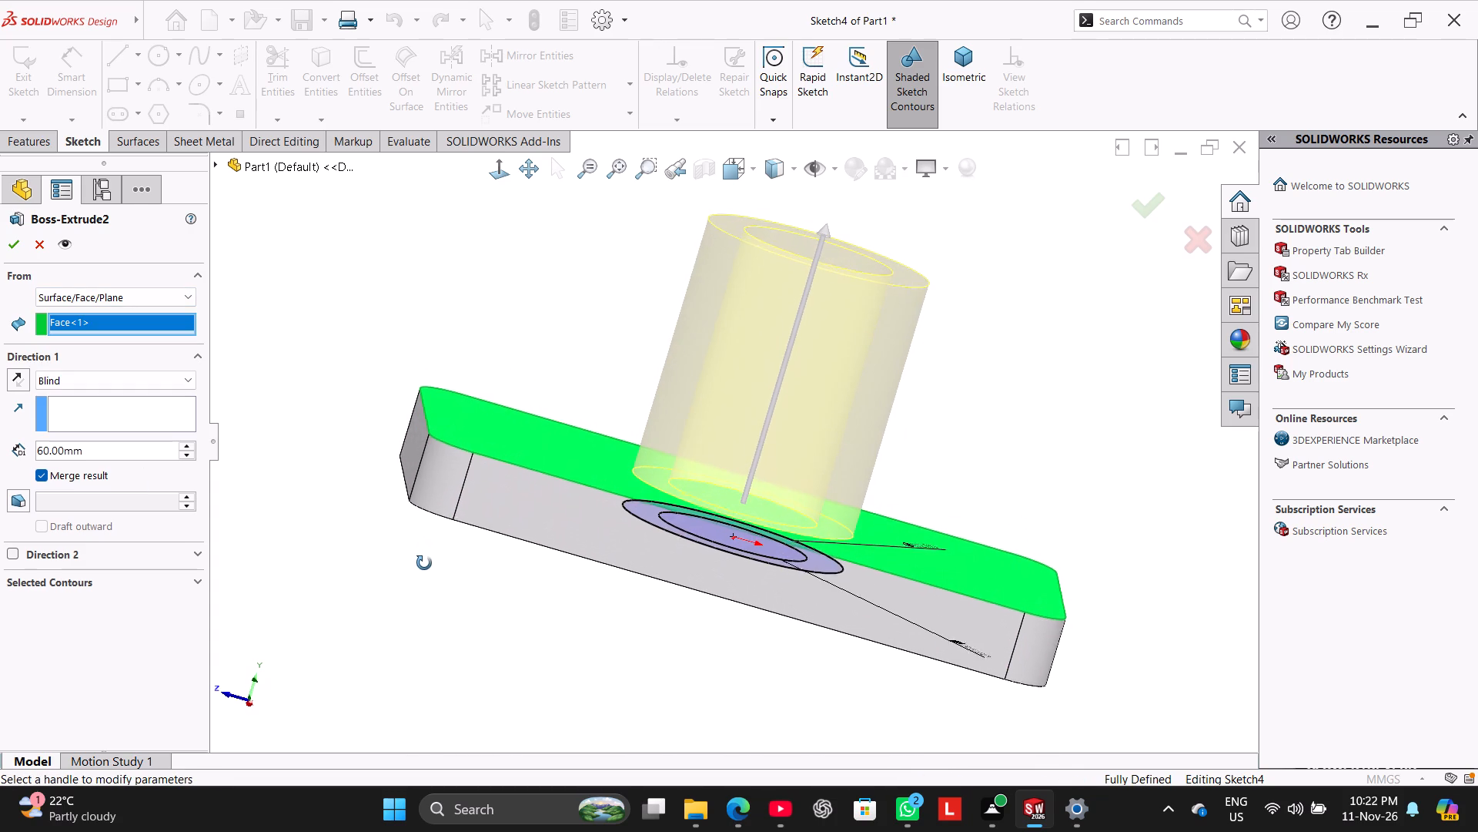
pyautogui.moveTo(424, 563); pyautogui.dragTo(425, 569, button='middle')
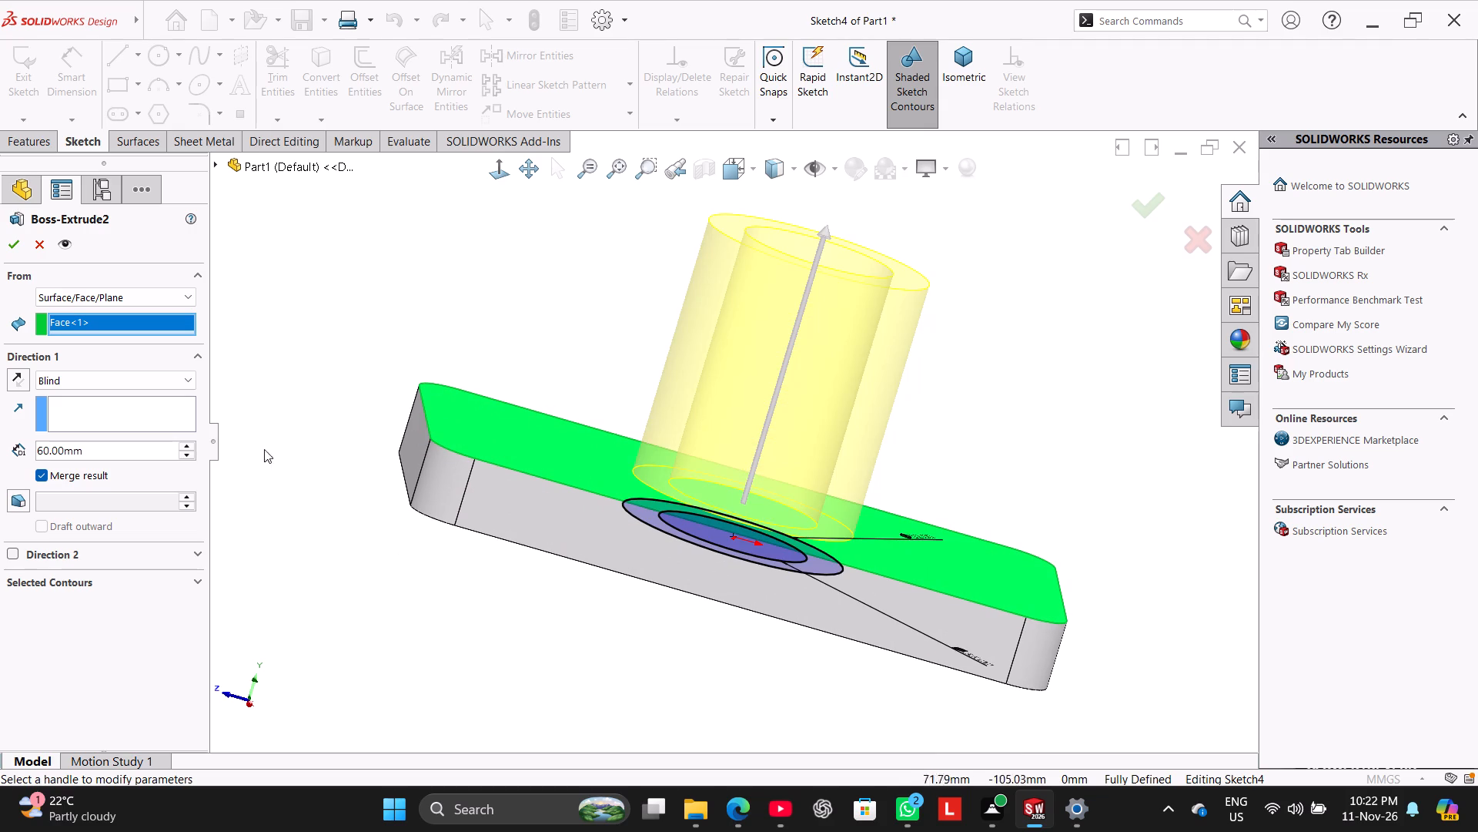
pyautogui.click(8, 250)
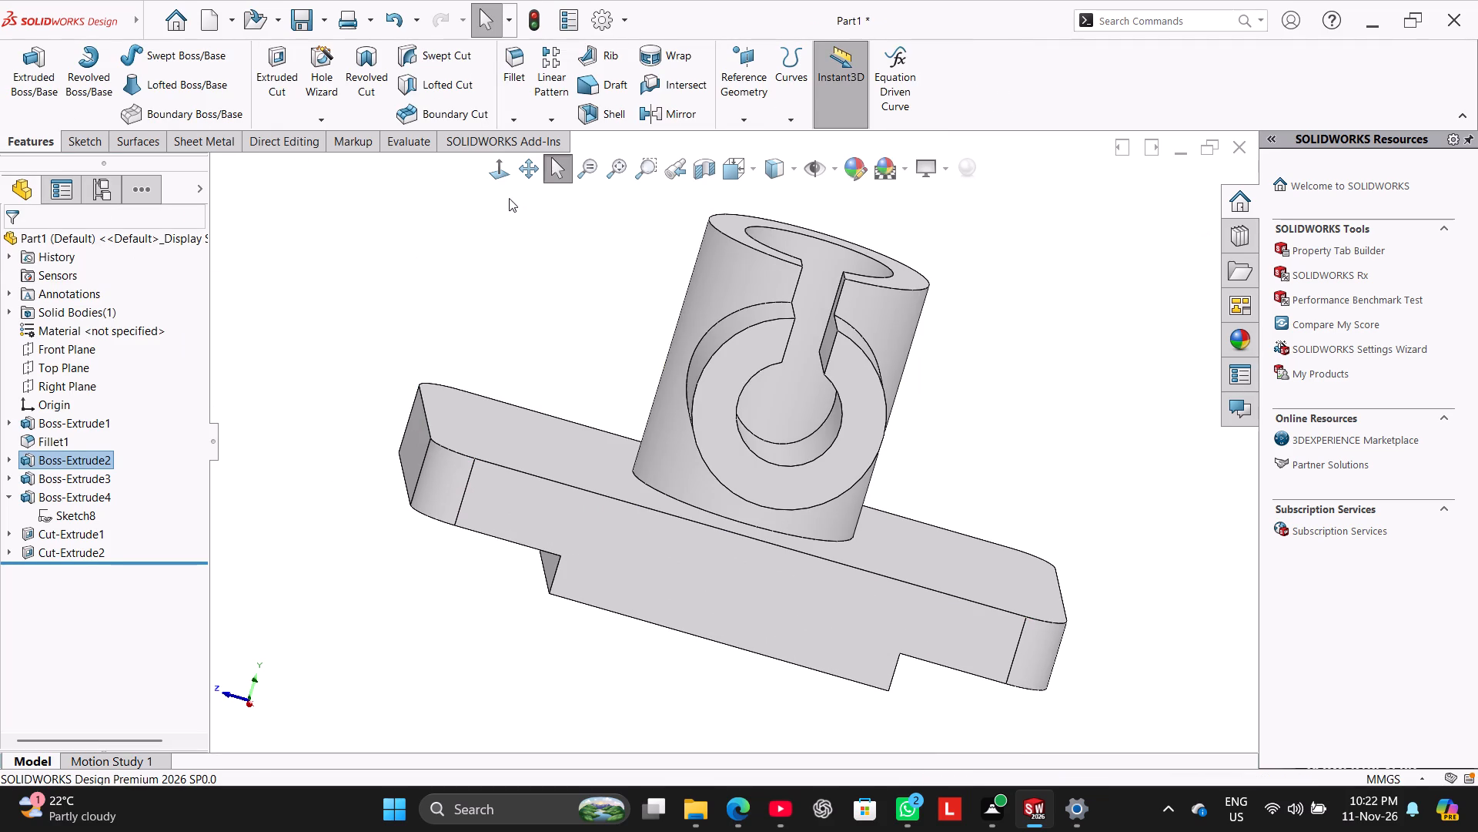
# Section the clamp again parallel to the Right Plane at 34 mm and view it square-on to examine the raised hub.
pyautogui.click(508, 175)
pyautogui.click(508, 175)
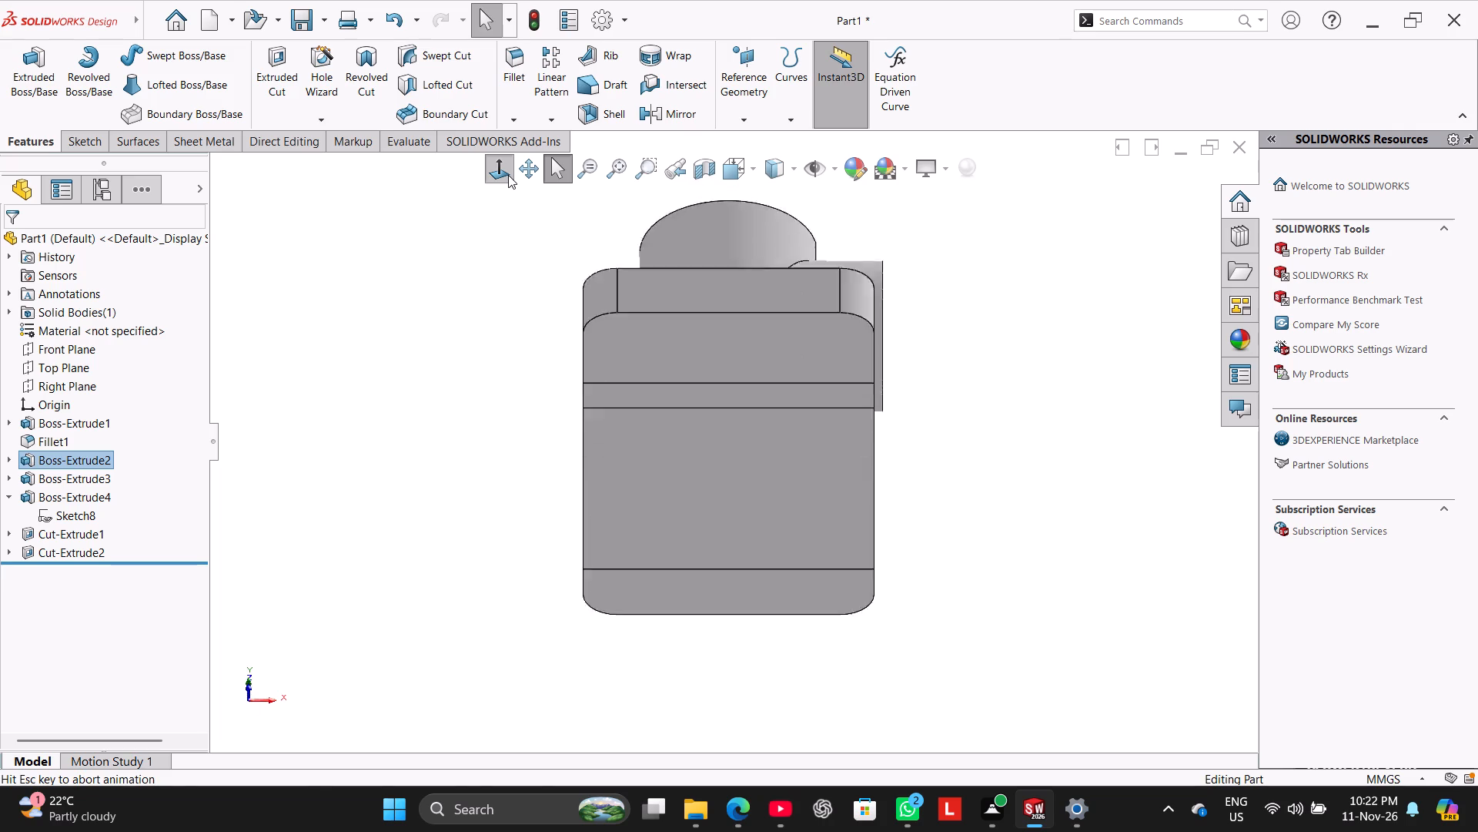
pyautogui.click(508, 175)
pyautogui.moveTo(440, 385); pyautogui.dragTo(393, 374, button='middle')
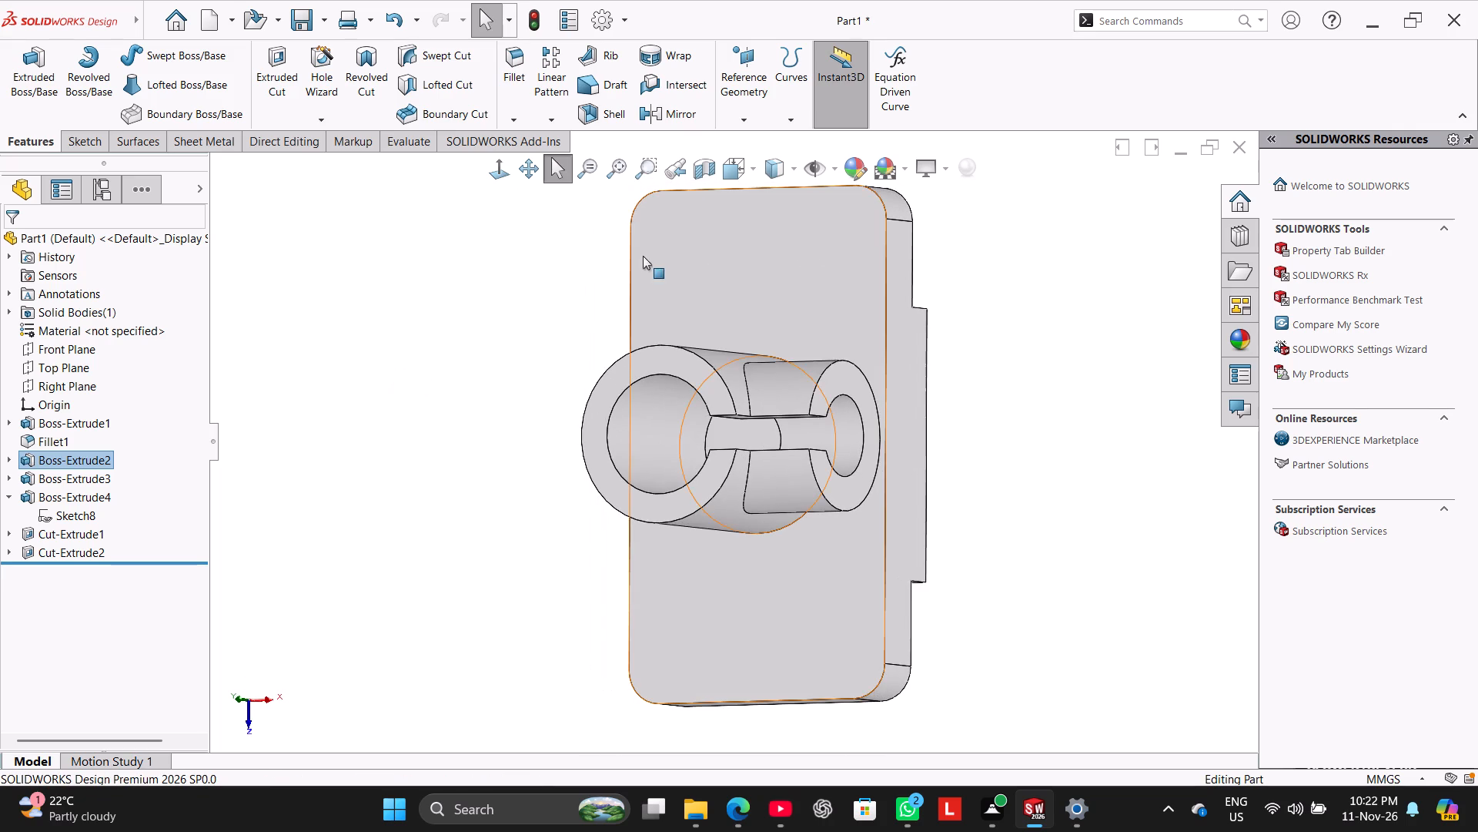
pyautogui.click(696, 173)
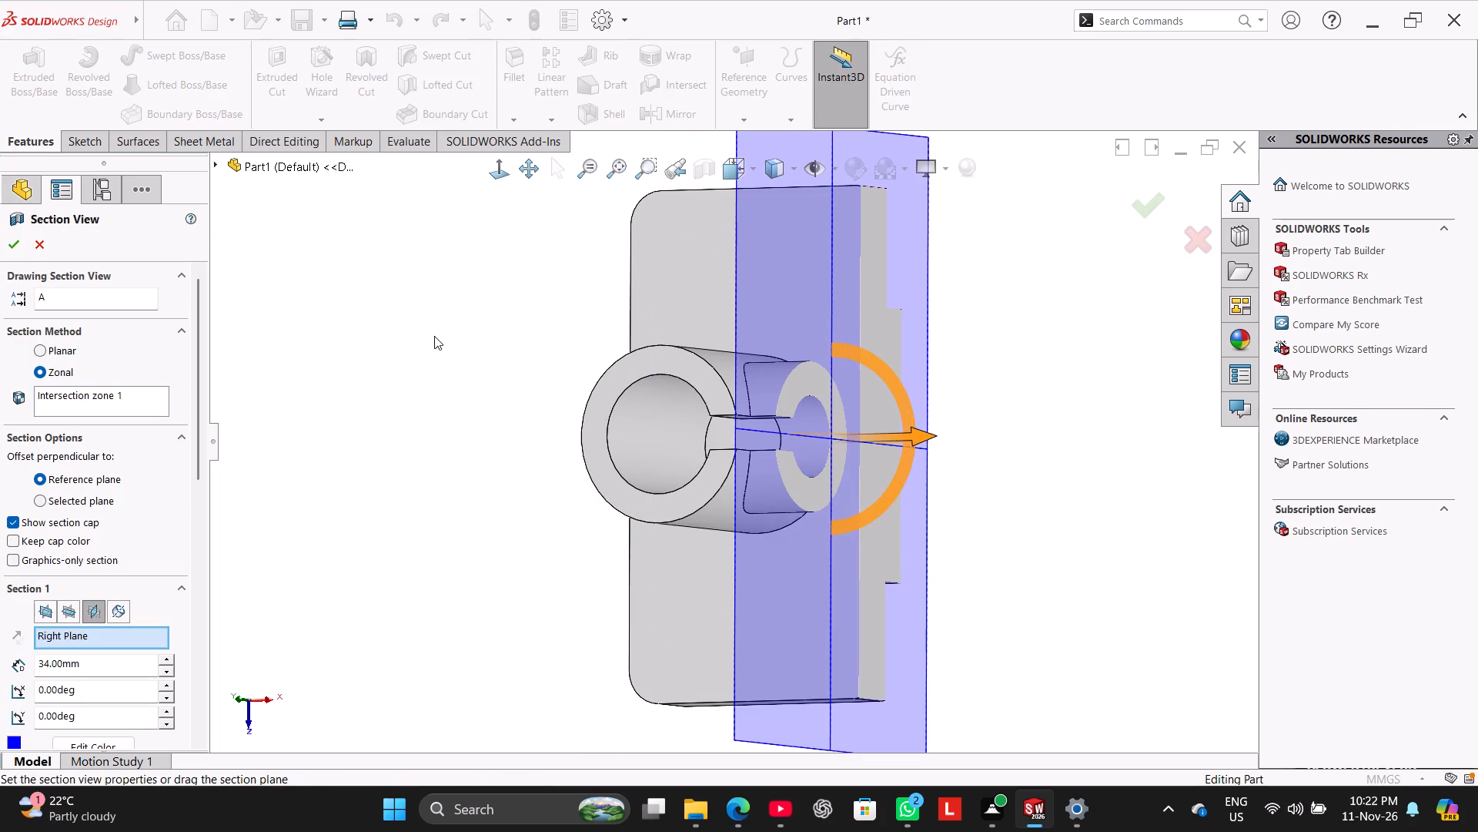
pyautogui.click(495, 170)
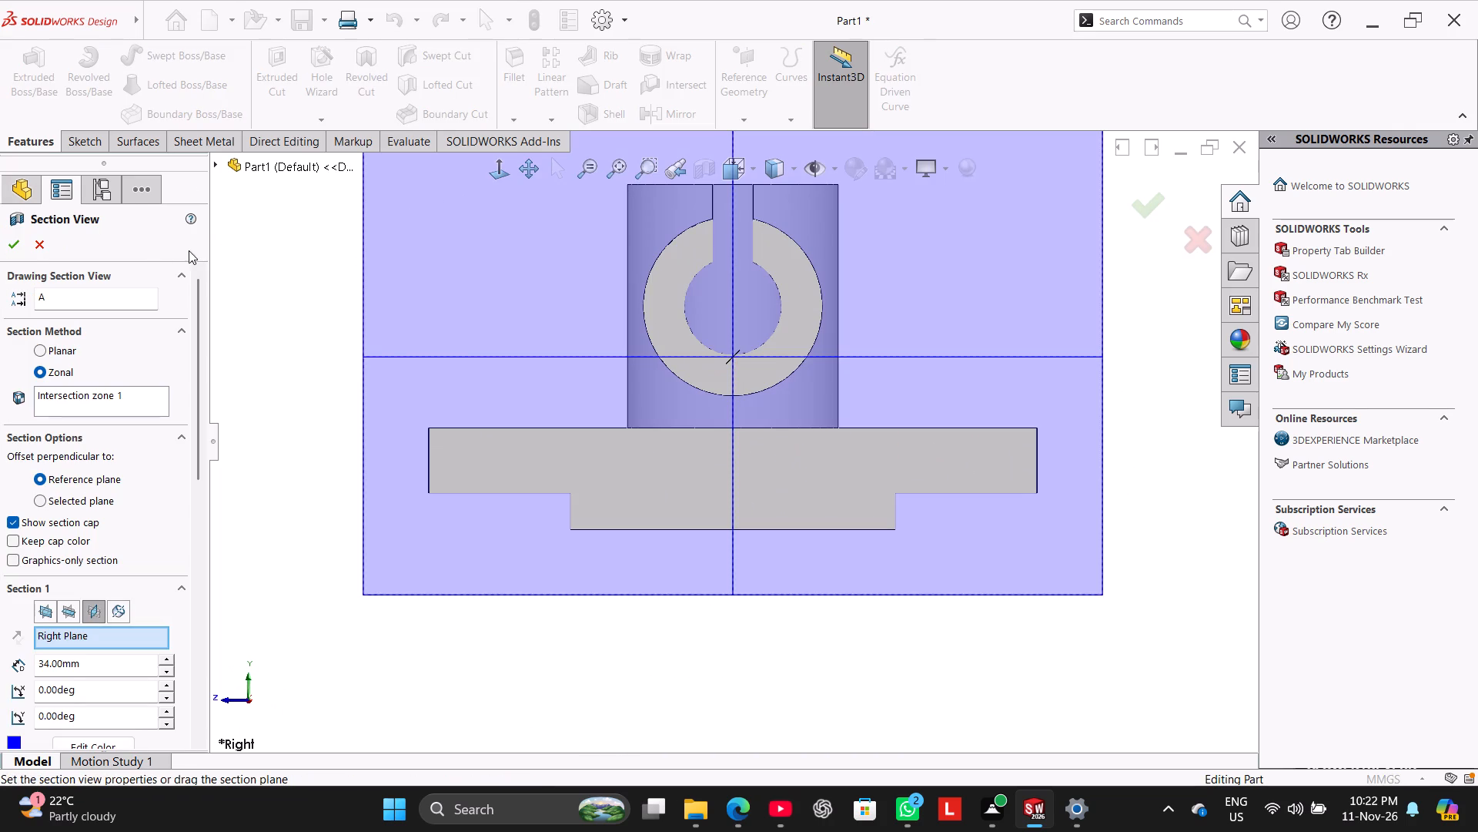
pyautogui.click(22, 243)
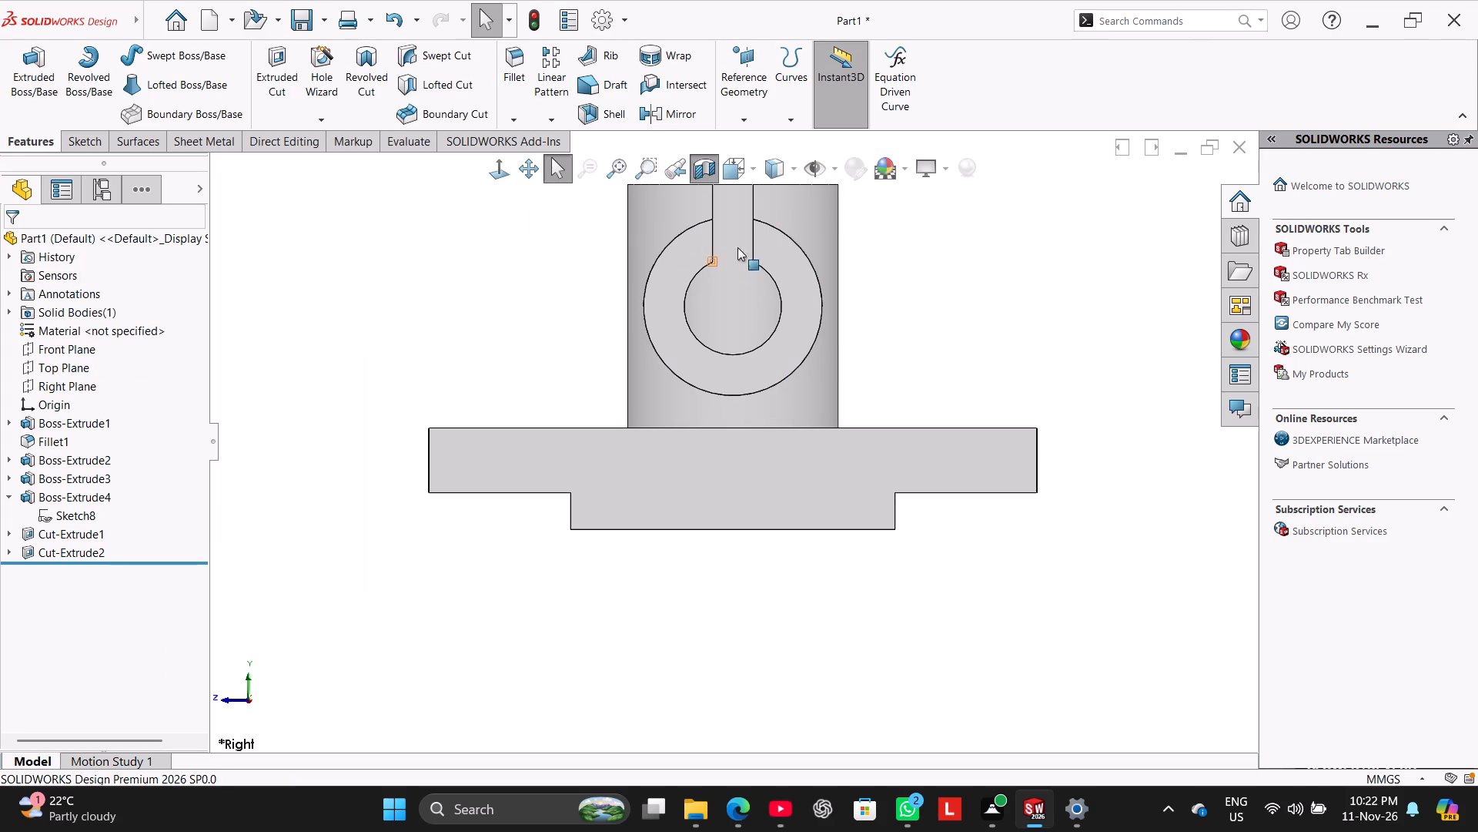
# Show the sectioned clamp with Hidden Lines Visible to examine the slot, side boss and hub bore edges.
pyautogui.click(796, 173)
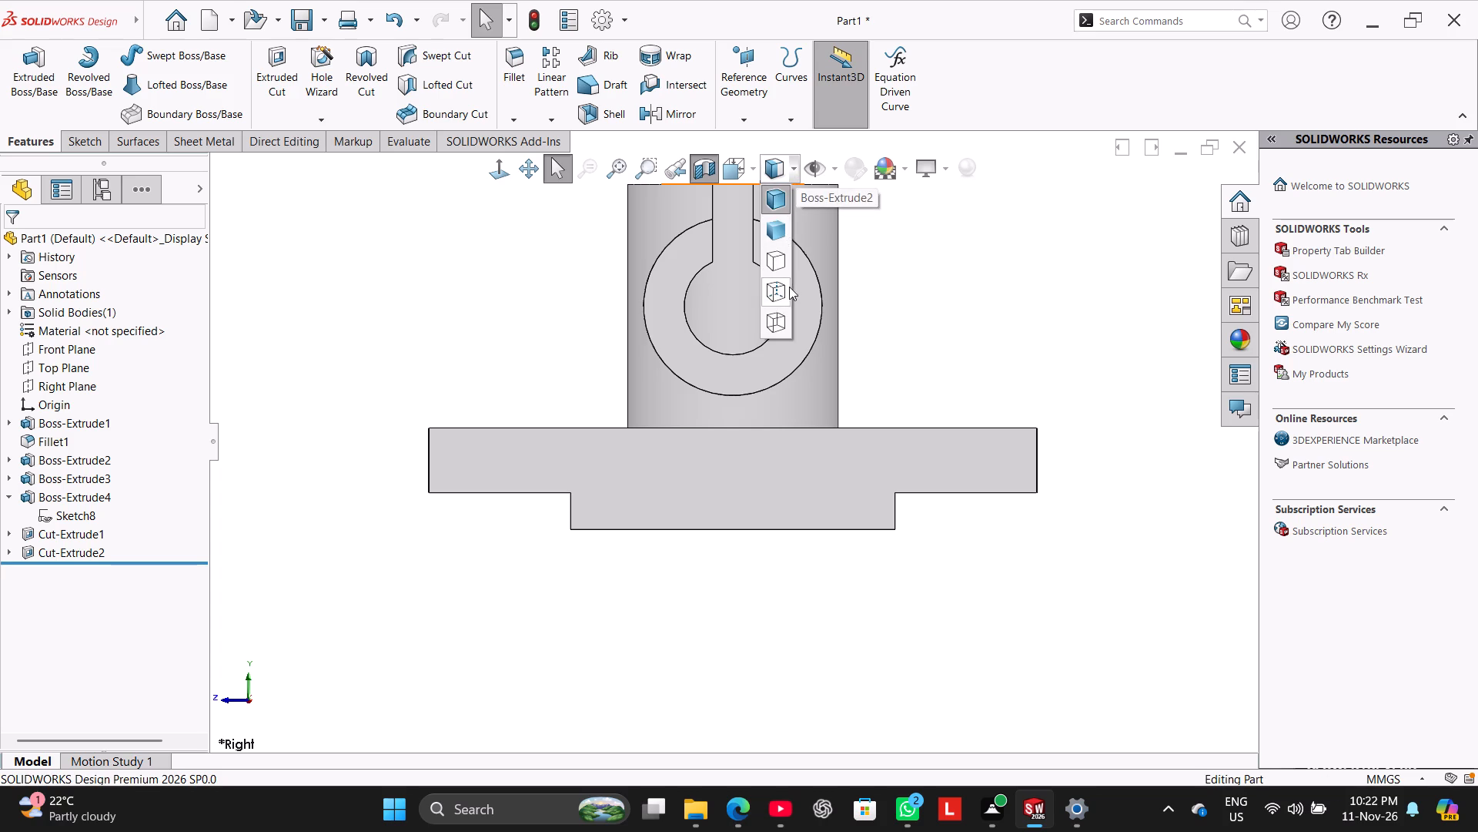
pyautogui.click(789, 287)
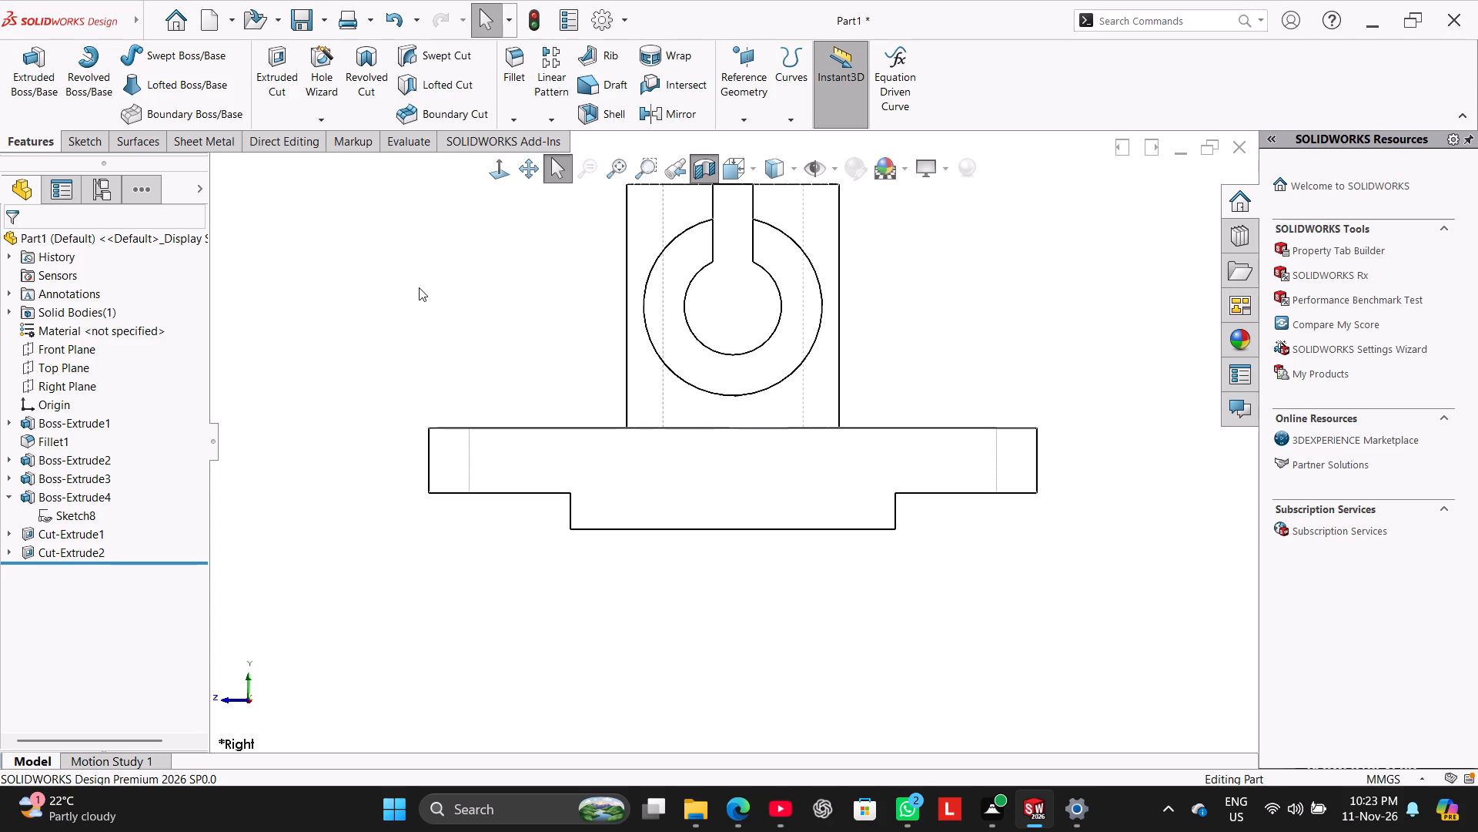
pyautogui.click(796, 170)
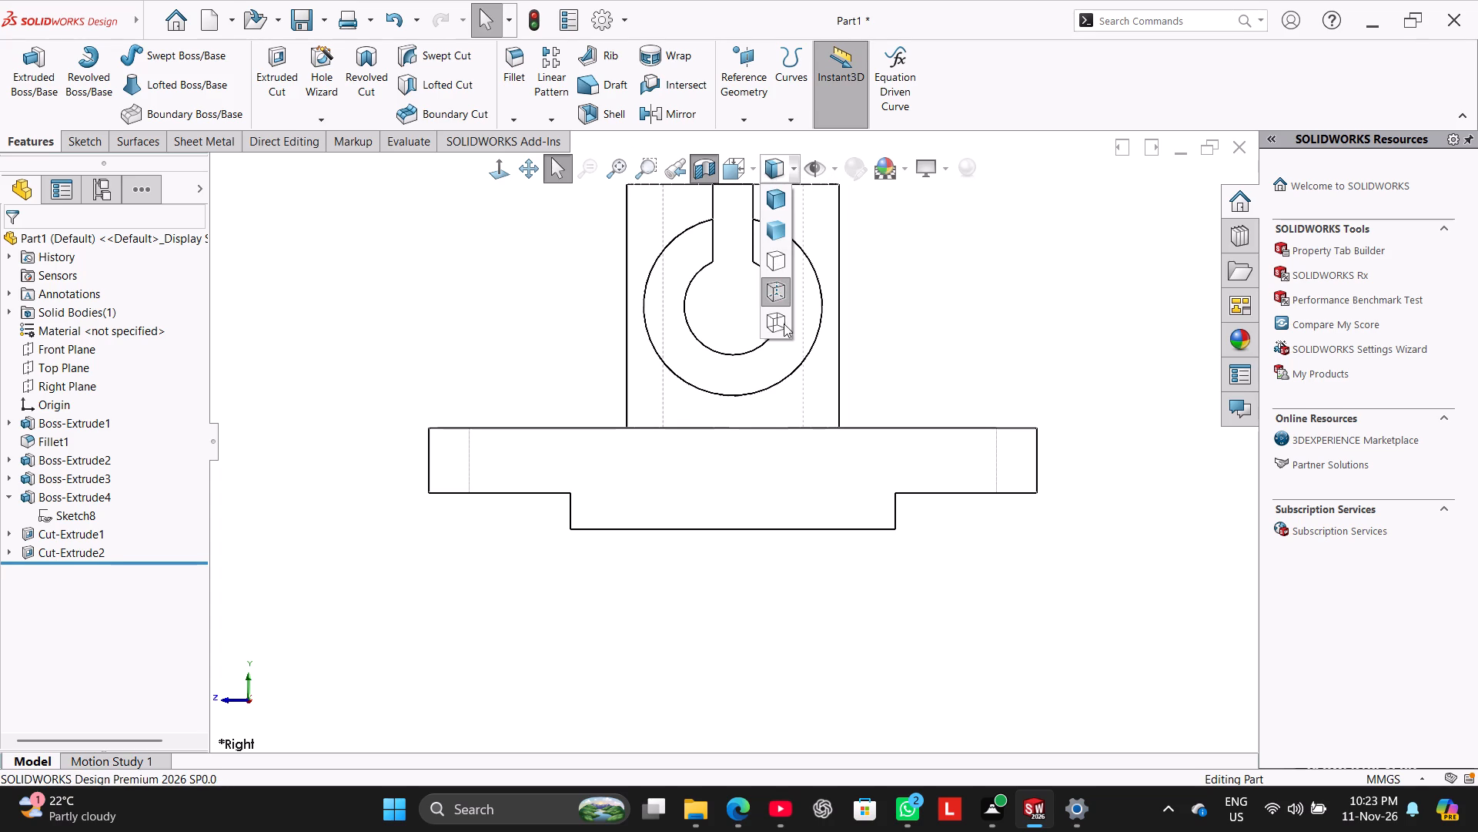
pyautogui.click(782, 285)
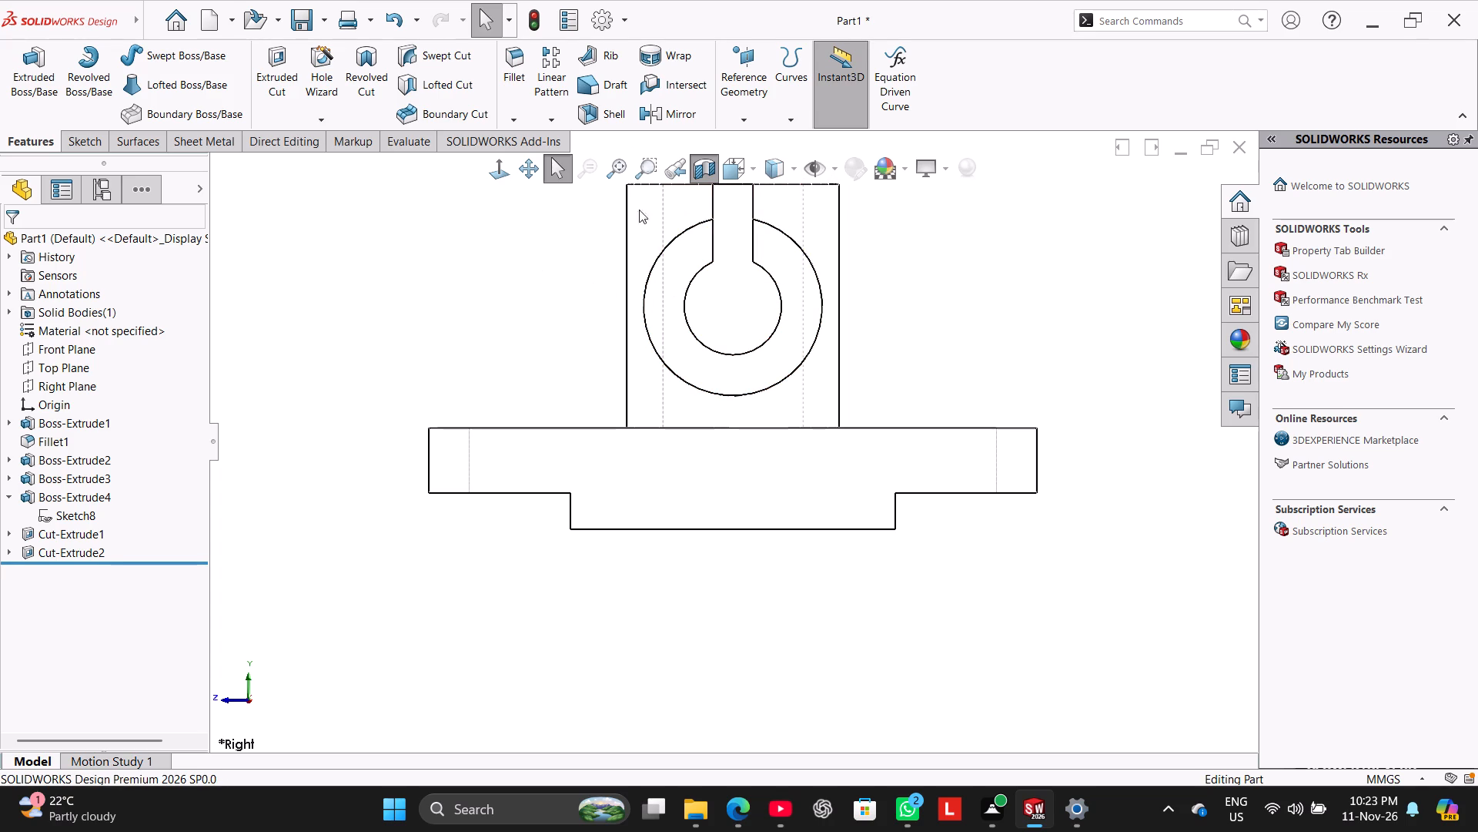
# Turn off the section view and display the clamp as Shaded With Edges.
pyautogui.click(702, 167)
pyautogui.moveTo(497, 307); pyautogui.dragTo(487, 402, button='middle')
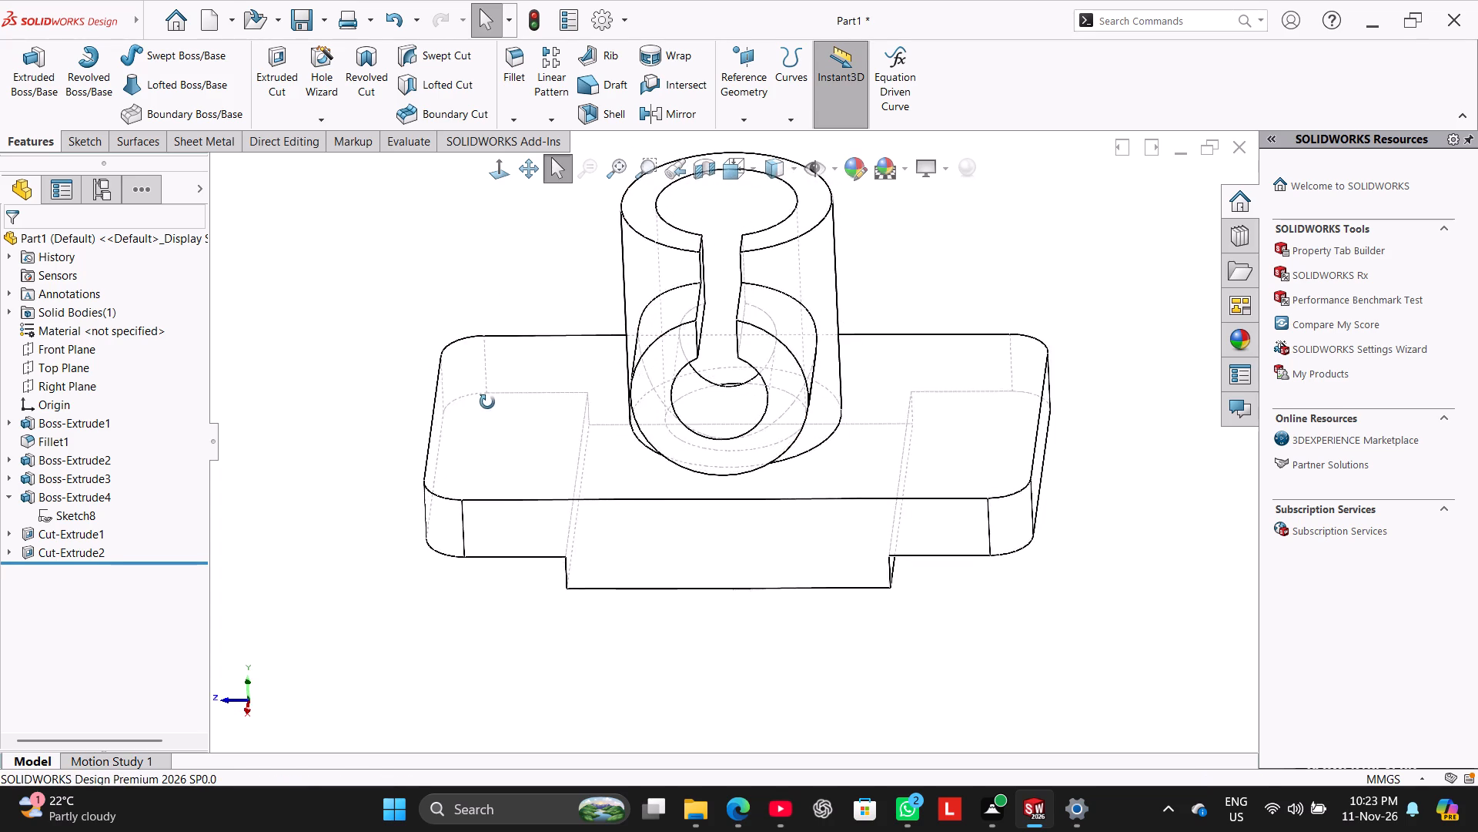
pyautogui.moveTo(487, 402); pyautogui.dragTo(486, 417, button='middle')
pyautogui.click(793, 169)
pyautogui.click(773, 207)
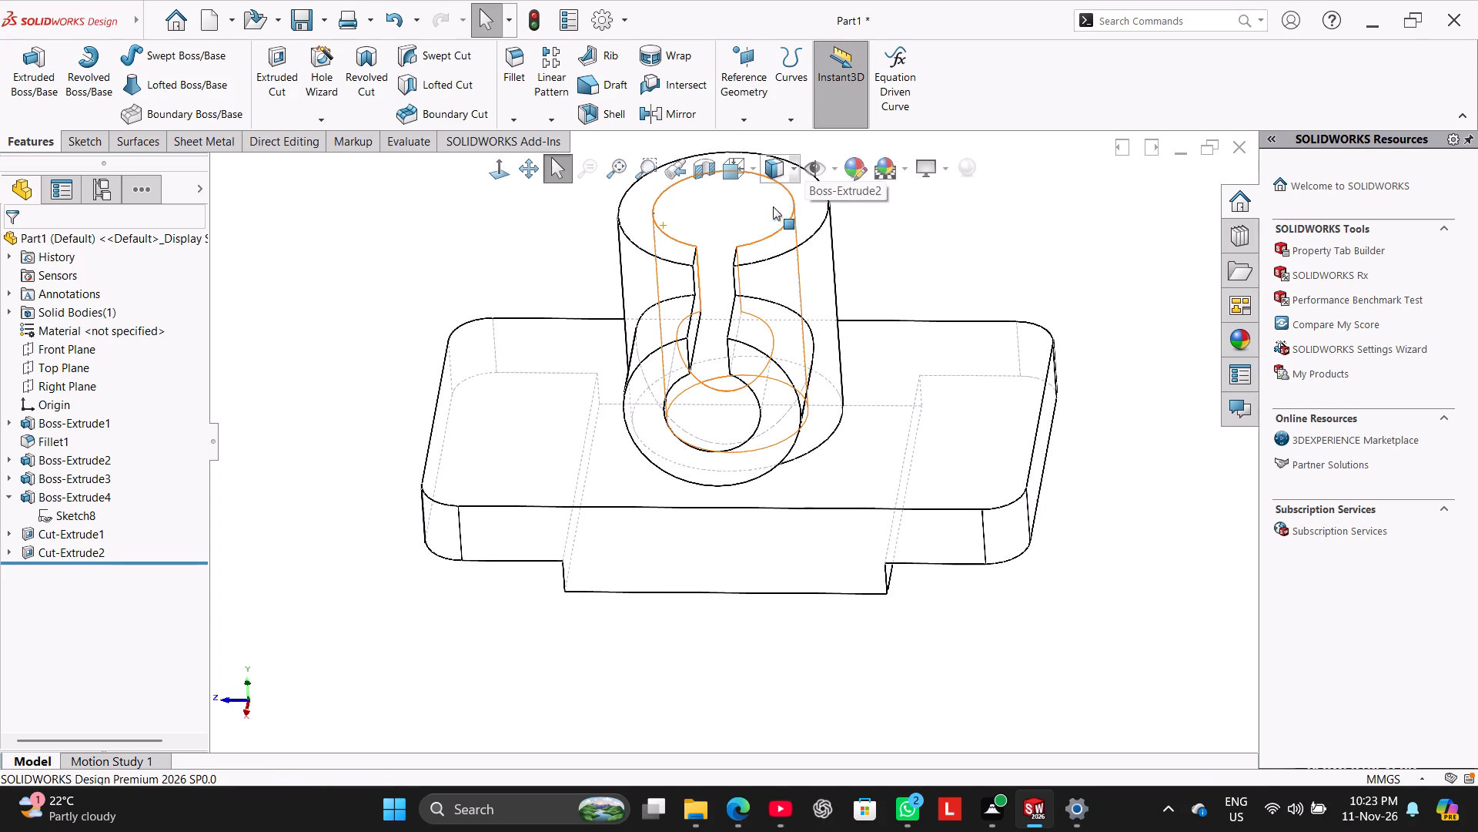
pyautogui.click(440, 243)
pyautogui.moveTo(463, 265); pyautogui.dragTo(474, 399, button='middle')
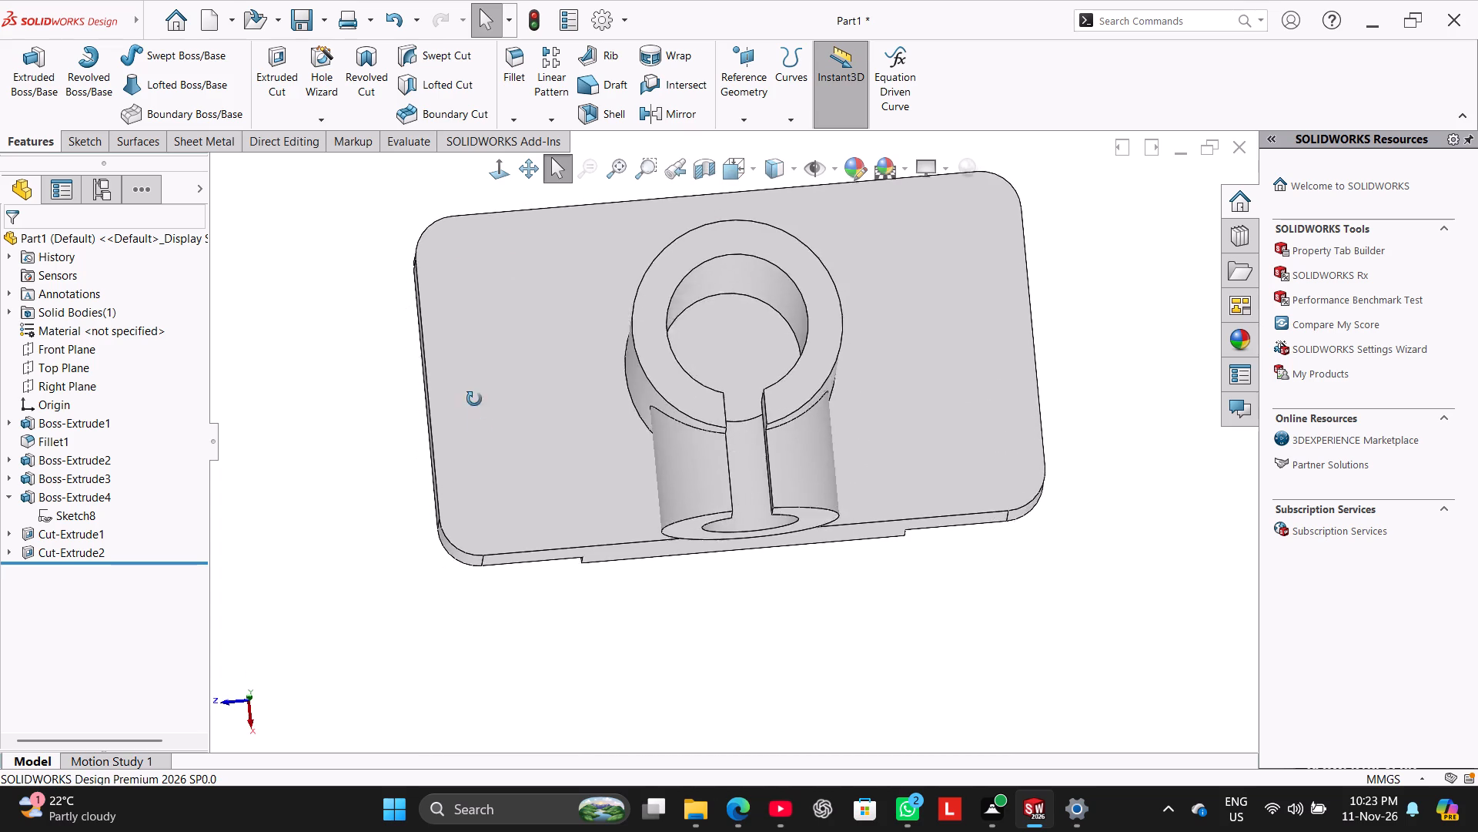
pyautogui.moveTo(474, 399); pyautogui.dragTo(468, 239, button='middle')
pyautogui.moveTo(374, 421); pyautogui.dragTo(343, 500, button='middle')
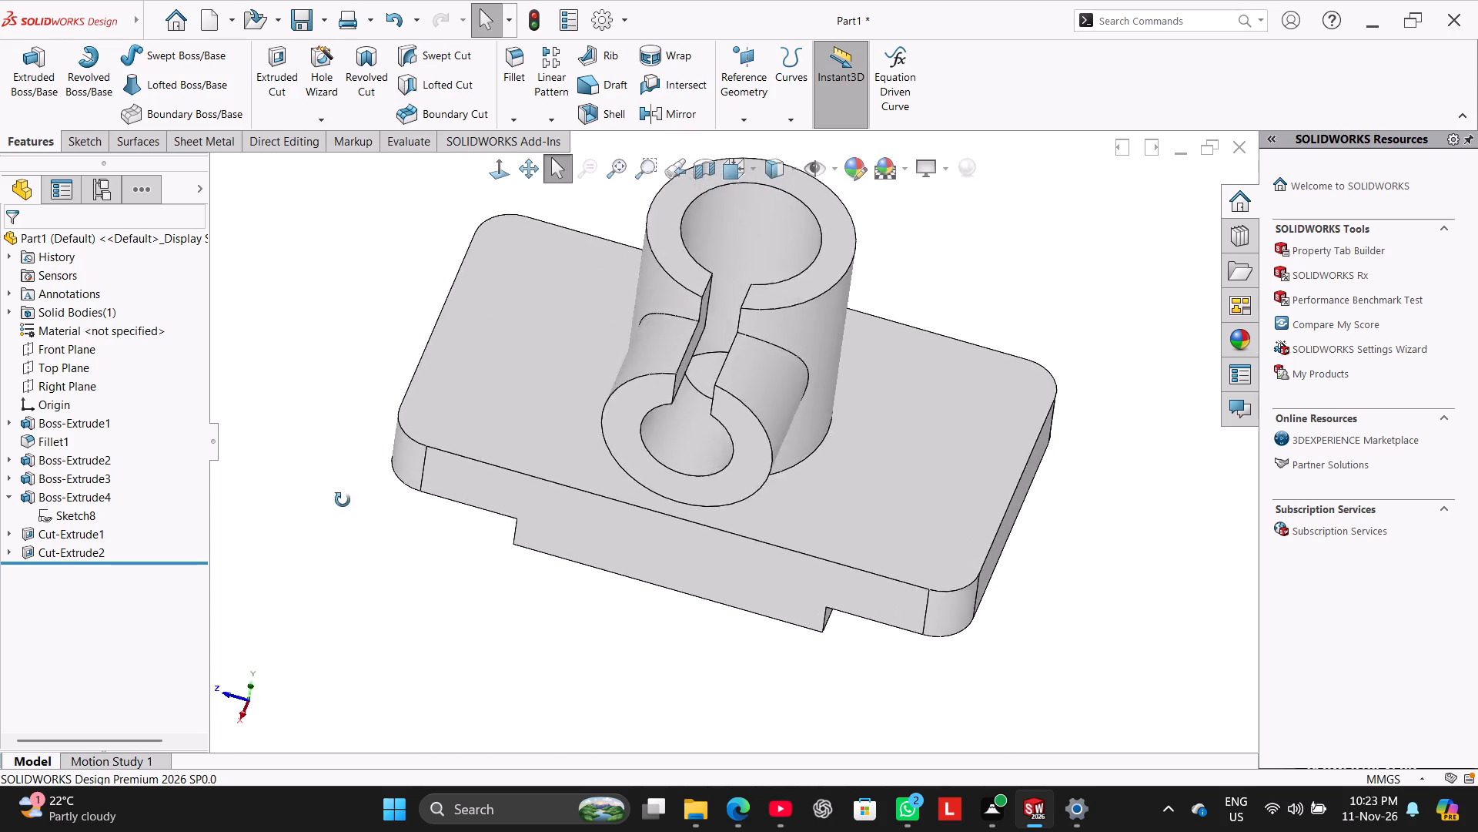
pyautogui.moveTo(343, 500); pyautogui.dragTo(338, 572, button='middle')
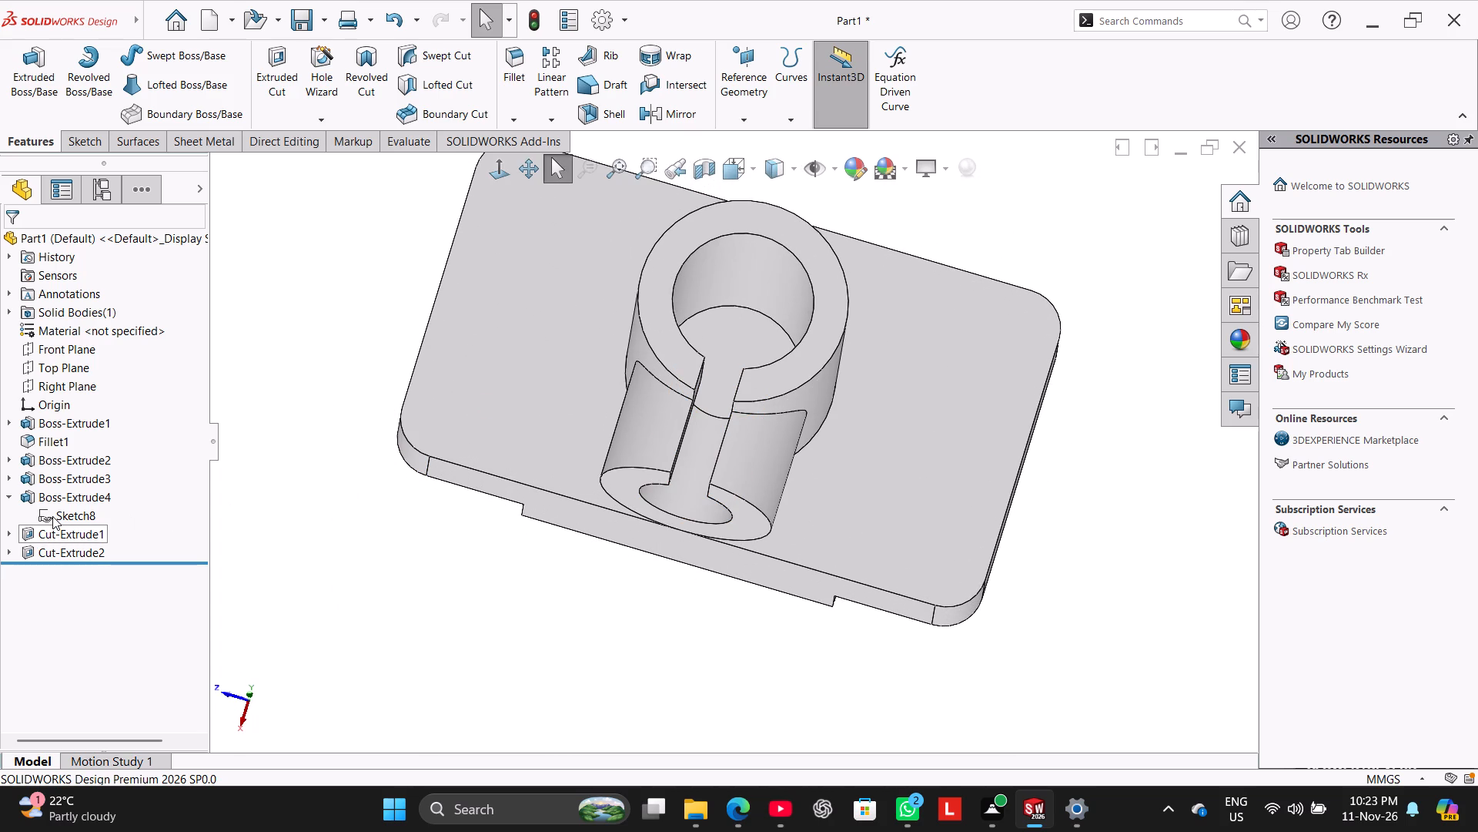
# Cut the hub sketch's inner 35 mm circle down through the base, reusing Sketch4 with a Blind depth of 85 mm.
pyautogui.click(54, 512)
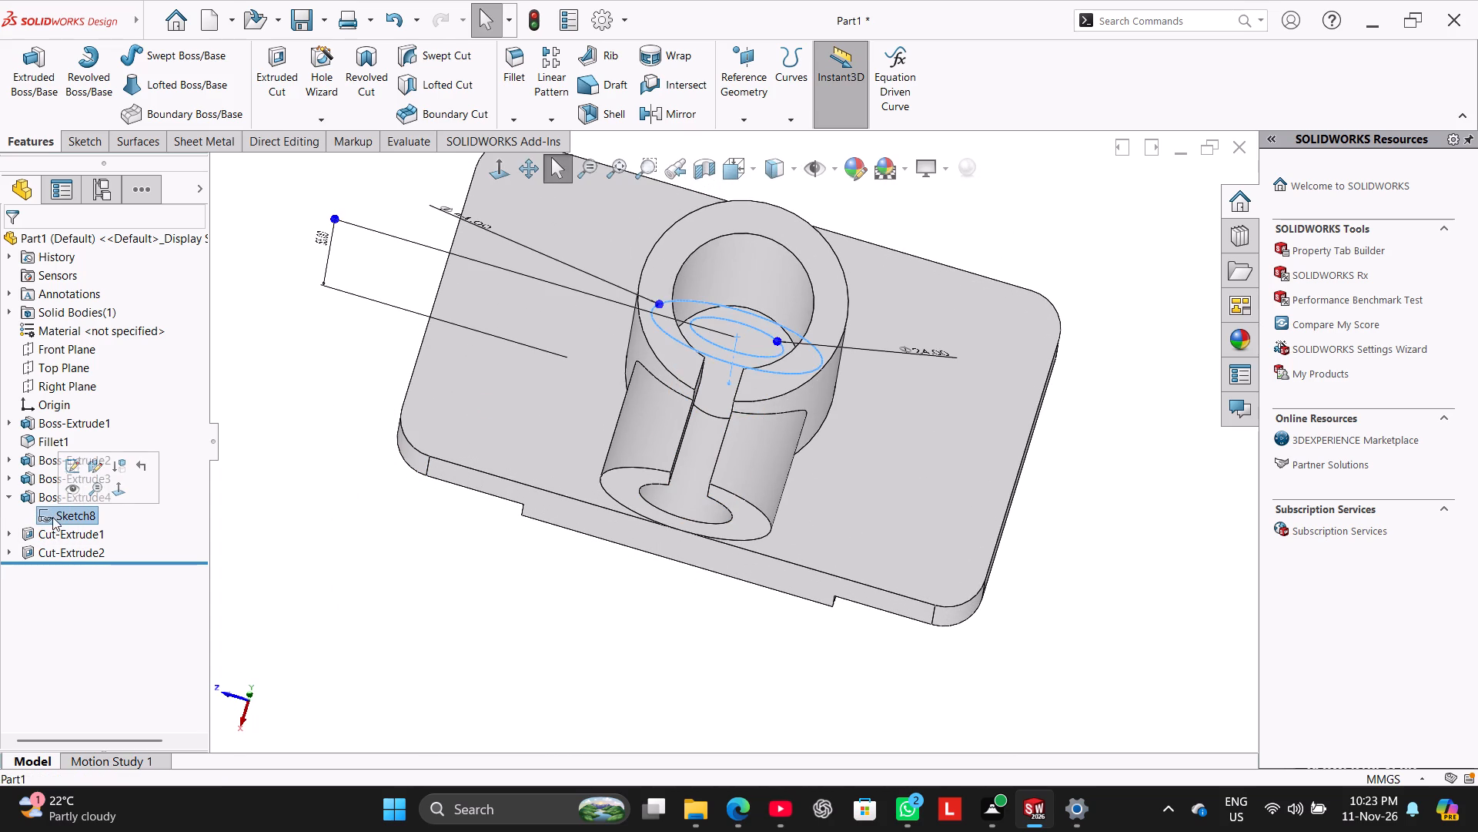
pyautogui.click(12, 495)
pyautogui.click(8, 472)
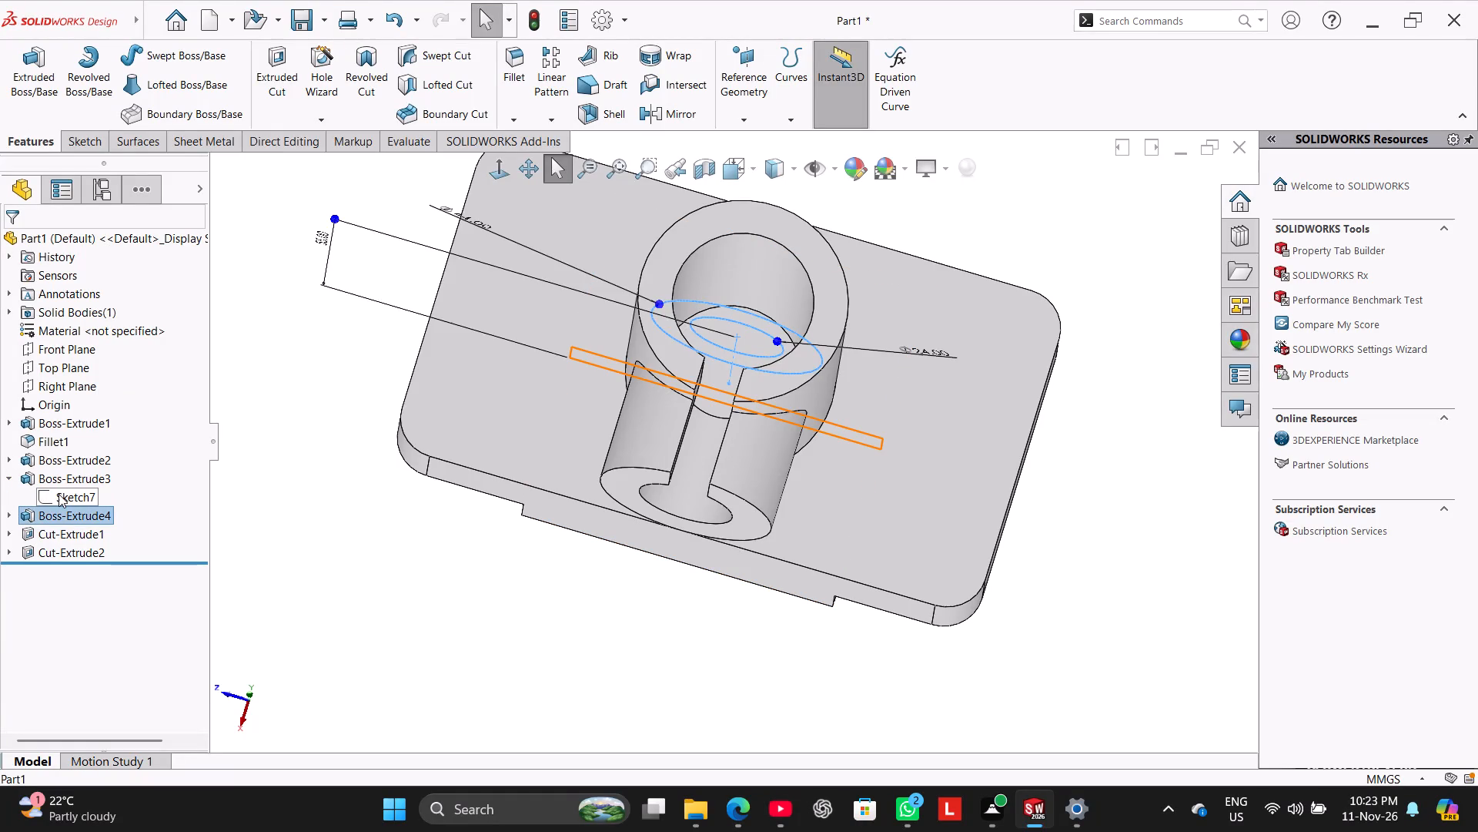
pyautogui.moveTo(284, 504); pyautogui.dragTo(309, 393, button='middle')
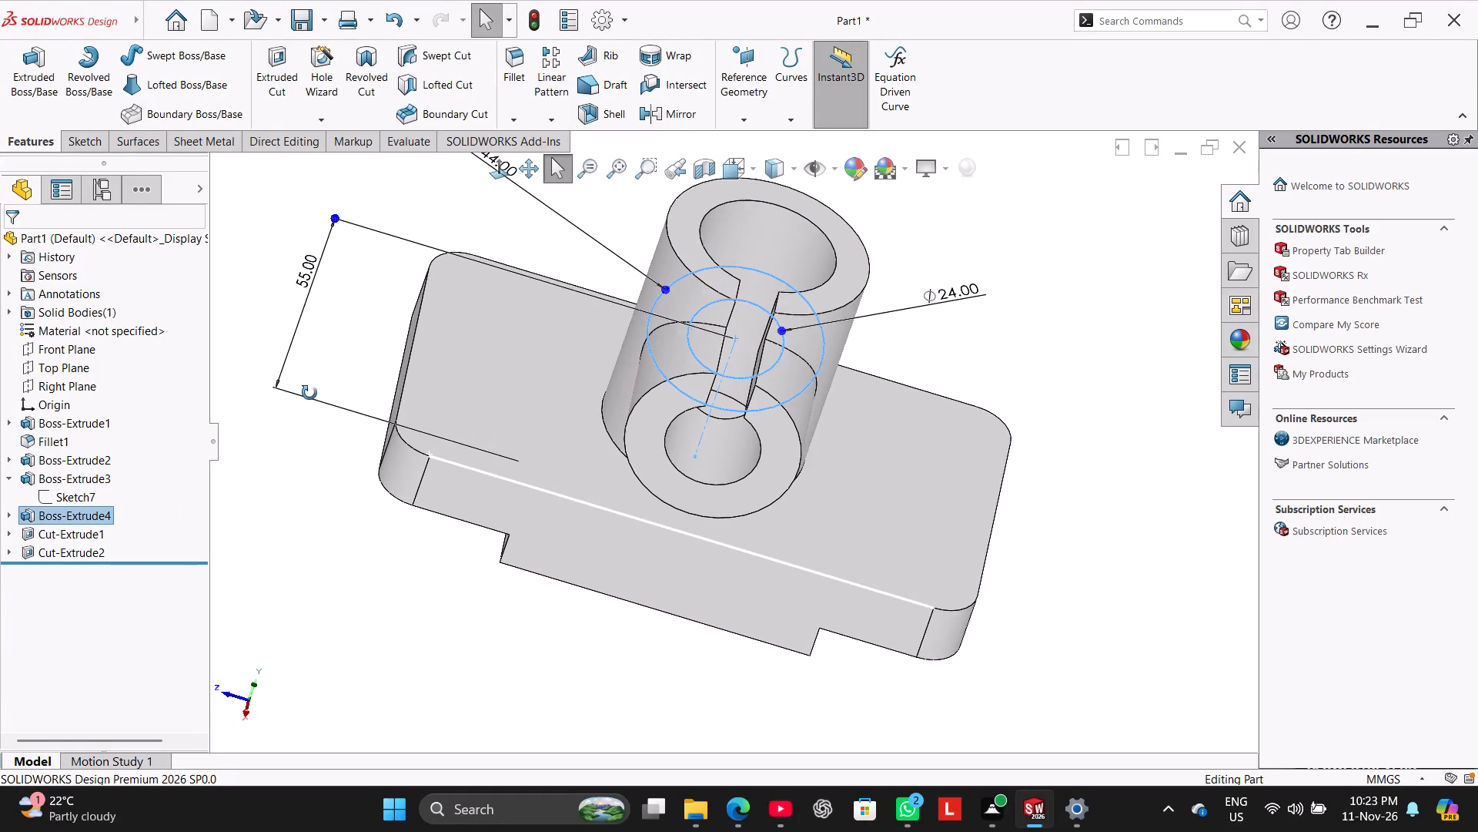
pyautogui.moveTo(309, 393); pyautogui.dragTo(310, 391, button='middle')
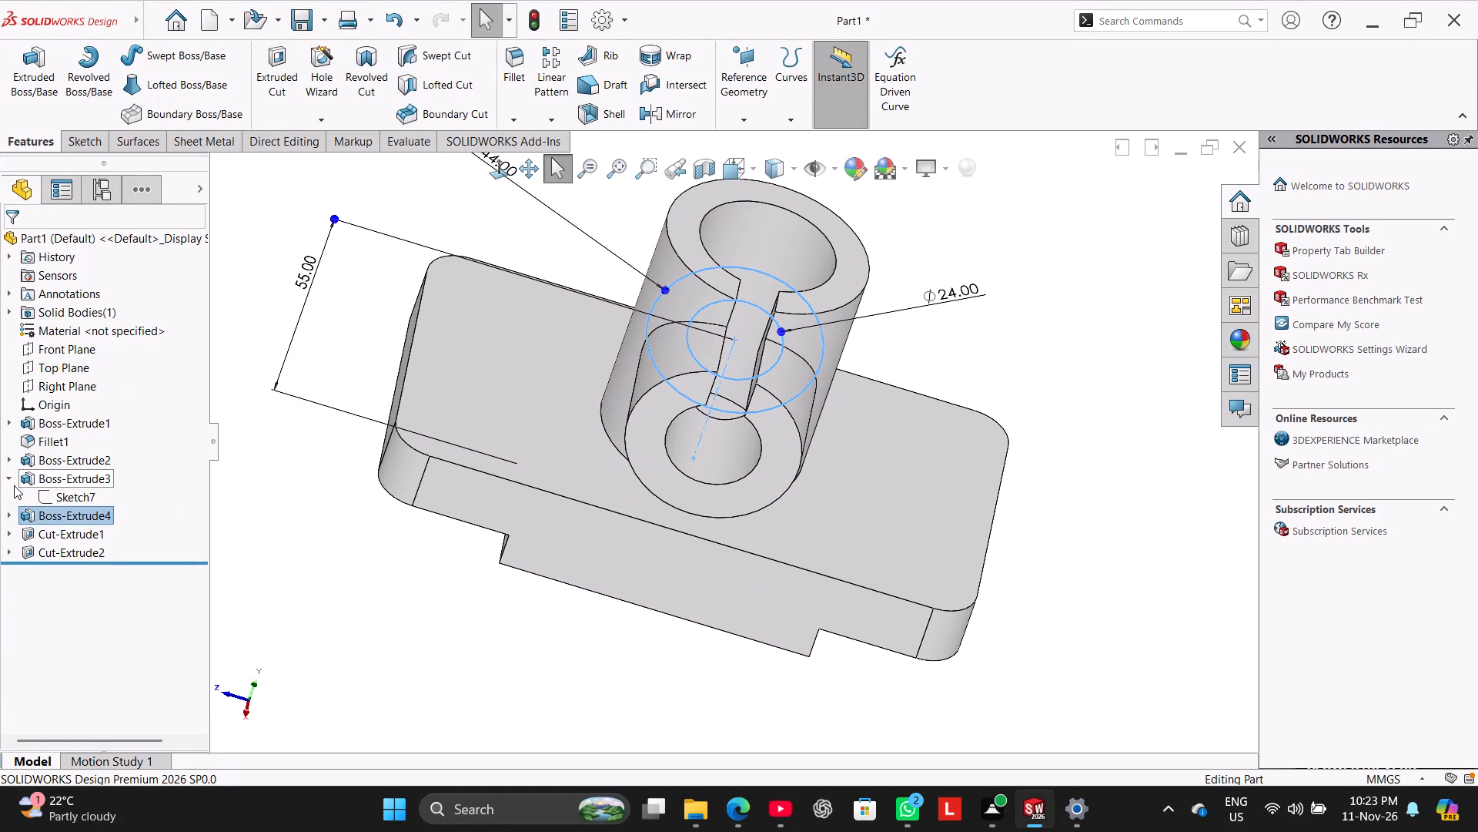
pyautogui.click(8, 479)
pyautogui.click(12, 456)
pyautogui.click(63, 477)
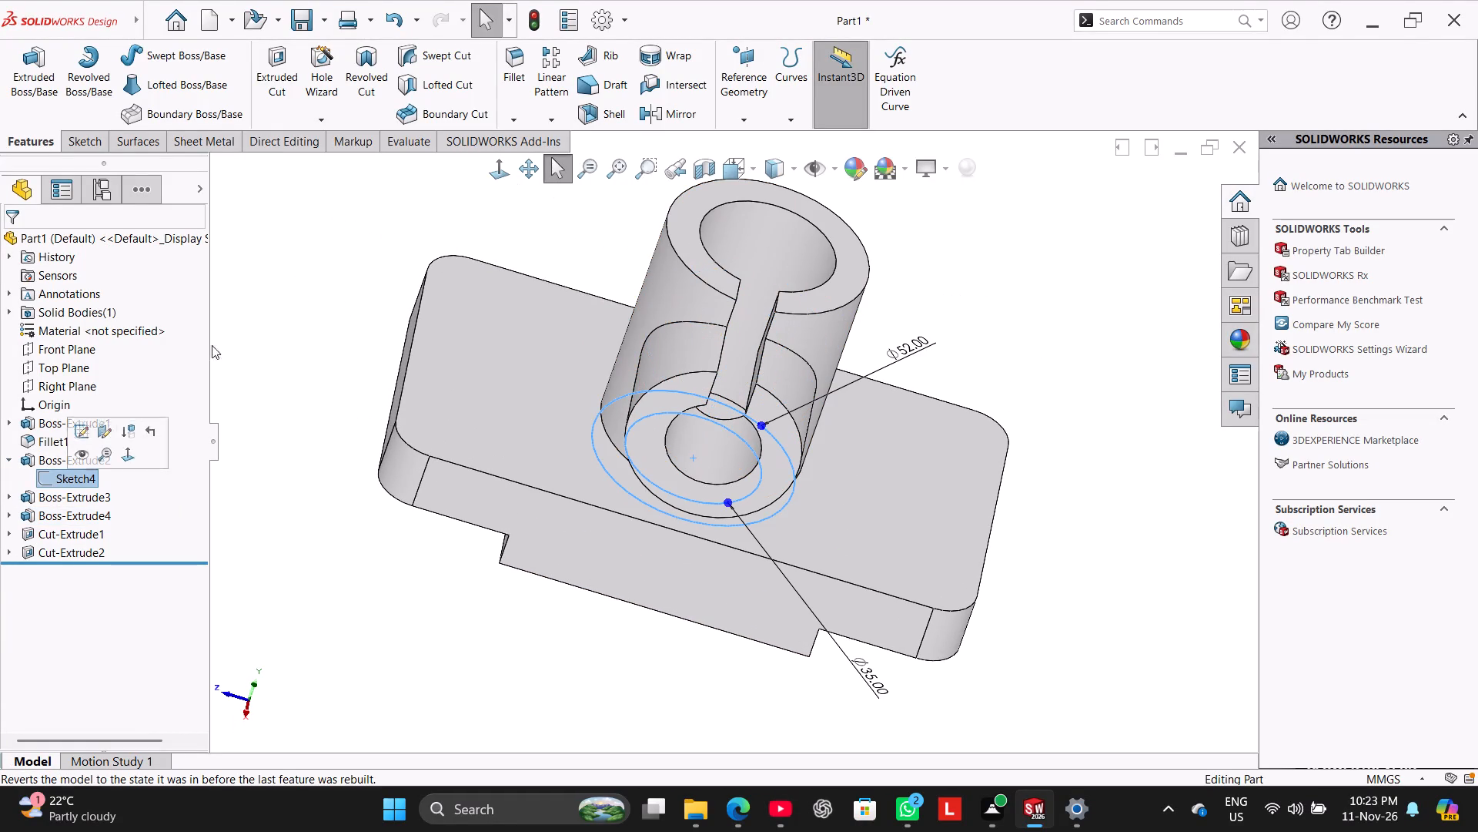
pyautogui.click(286, 70)
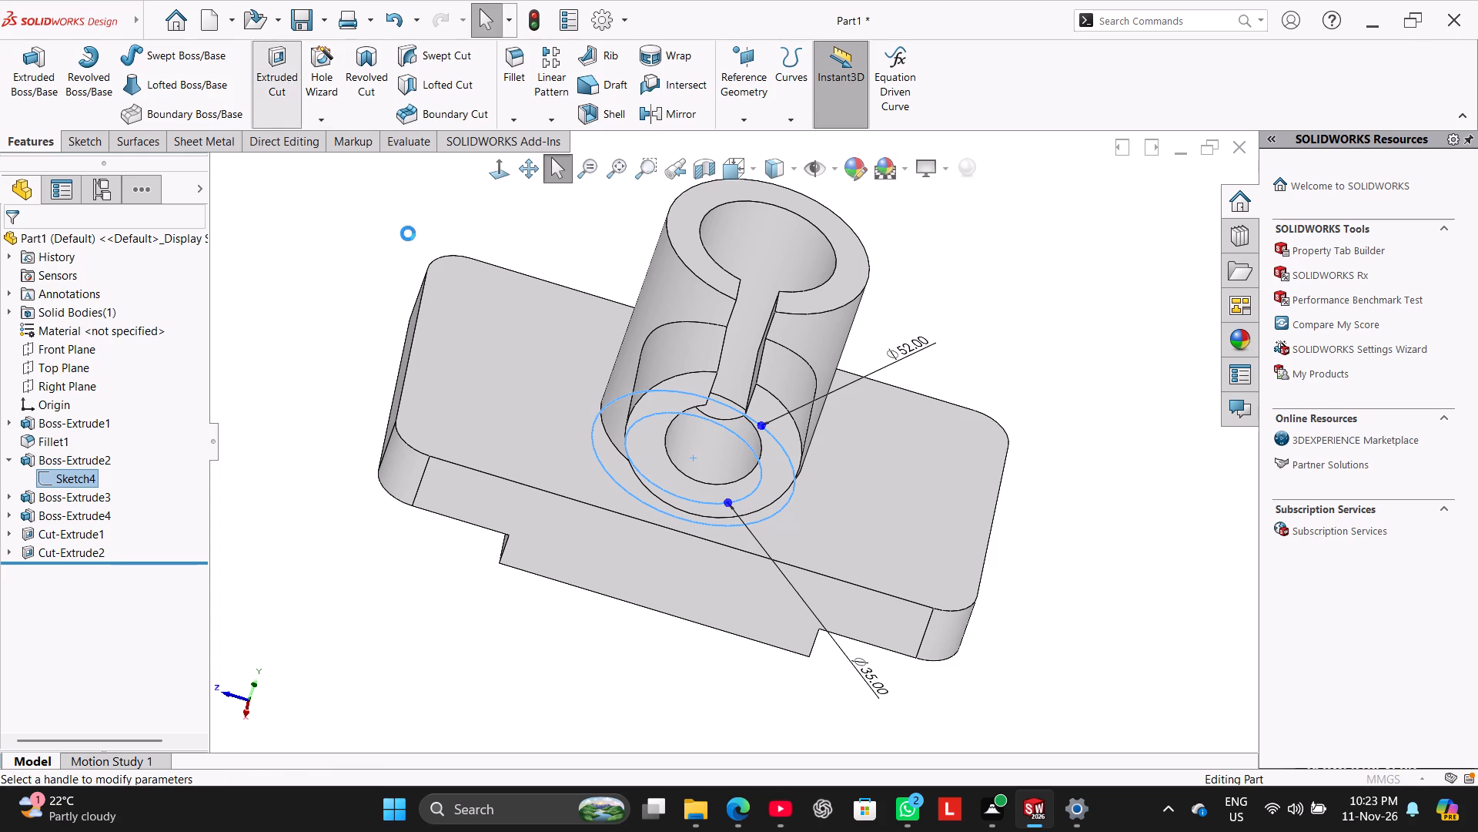
pyautogui.click(137, 584)
pyautogui.rightClick(146, 607)
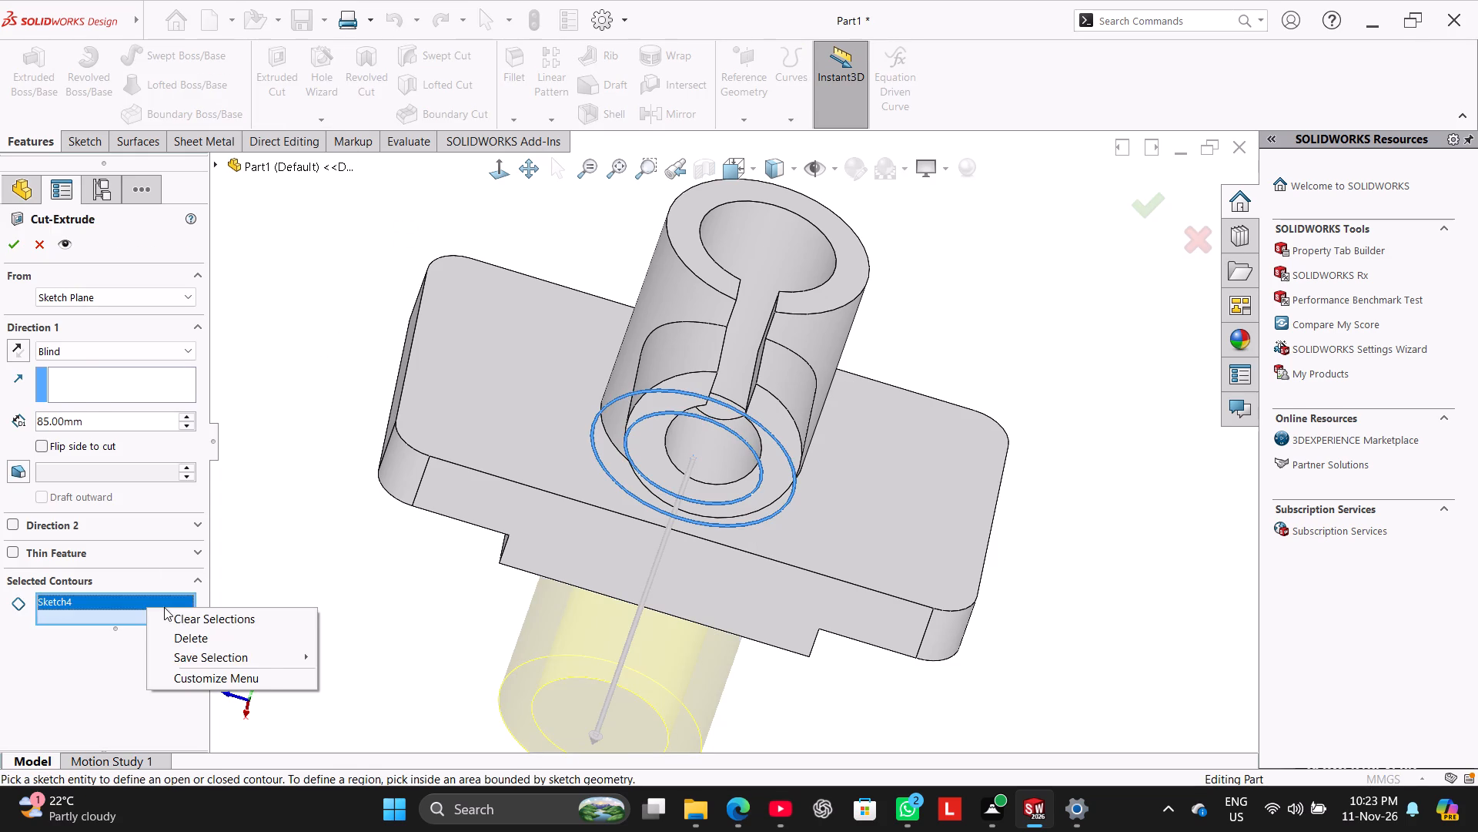
pyautogui.click(179, 624)
pyautogui.click(654, 486)
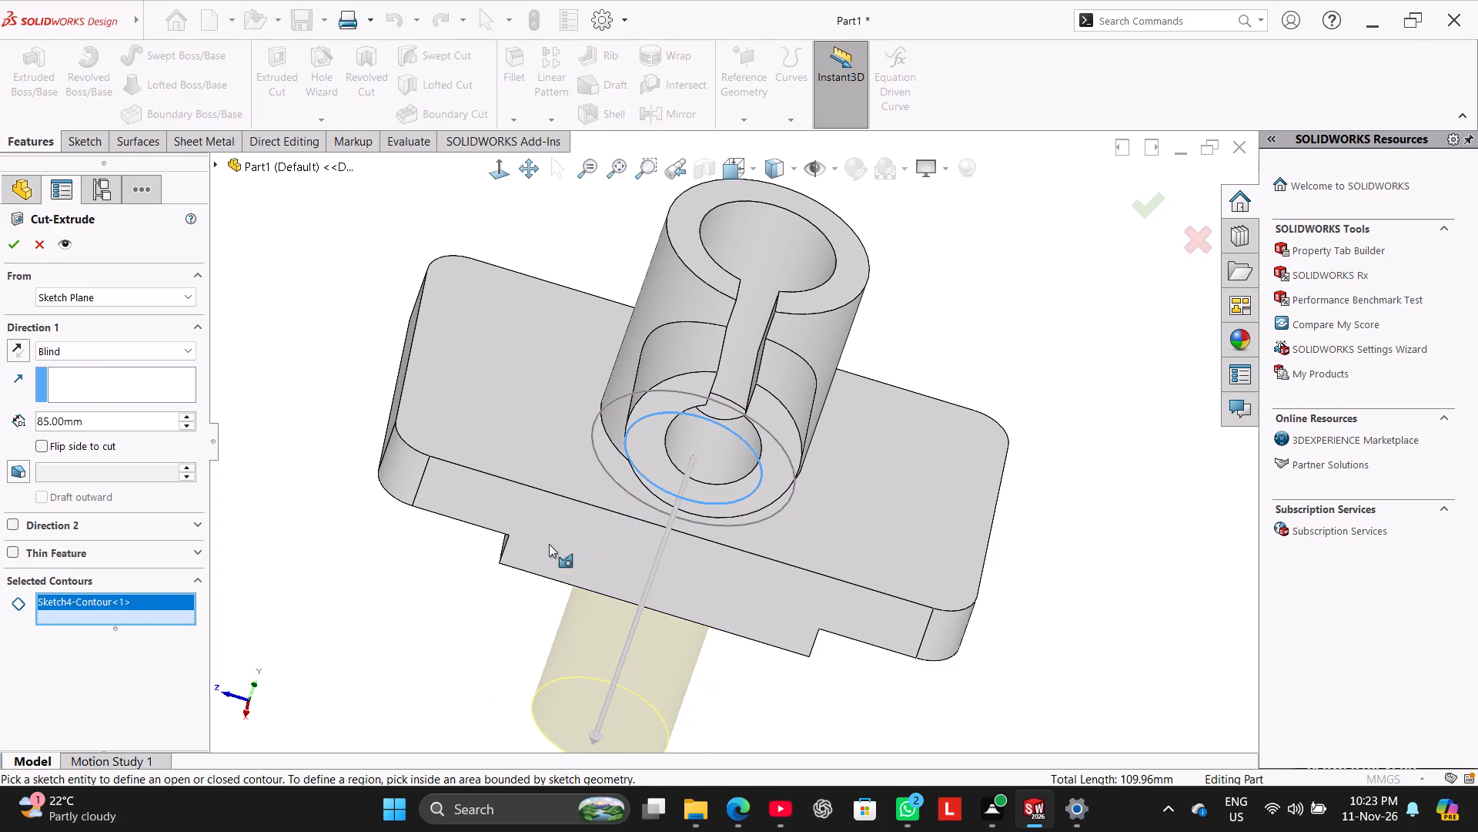
pyautogui.moveTo(297, 603); pyautogui.dragTo(345, 621, button='middle')
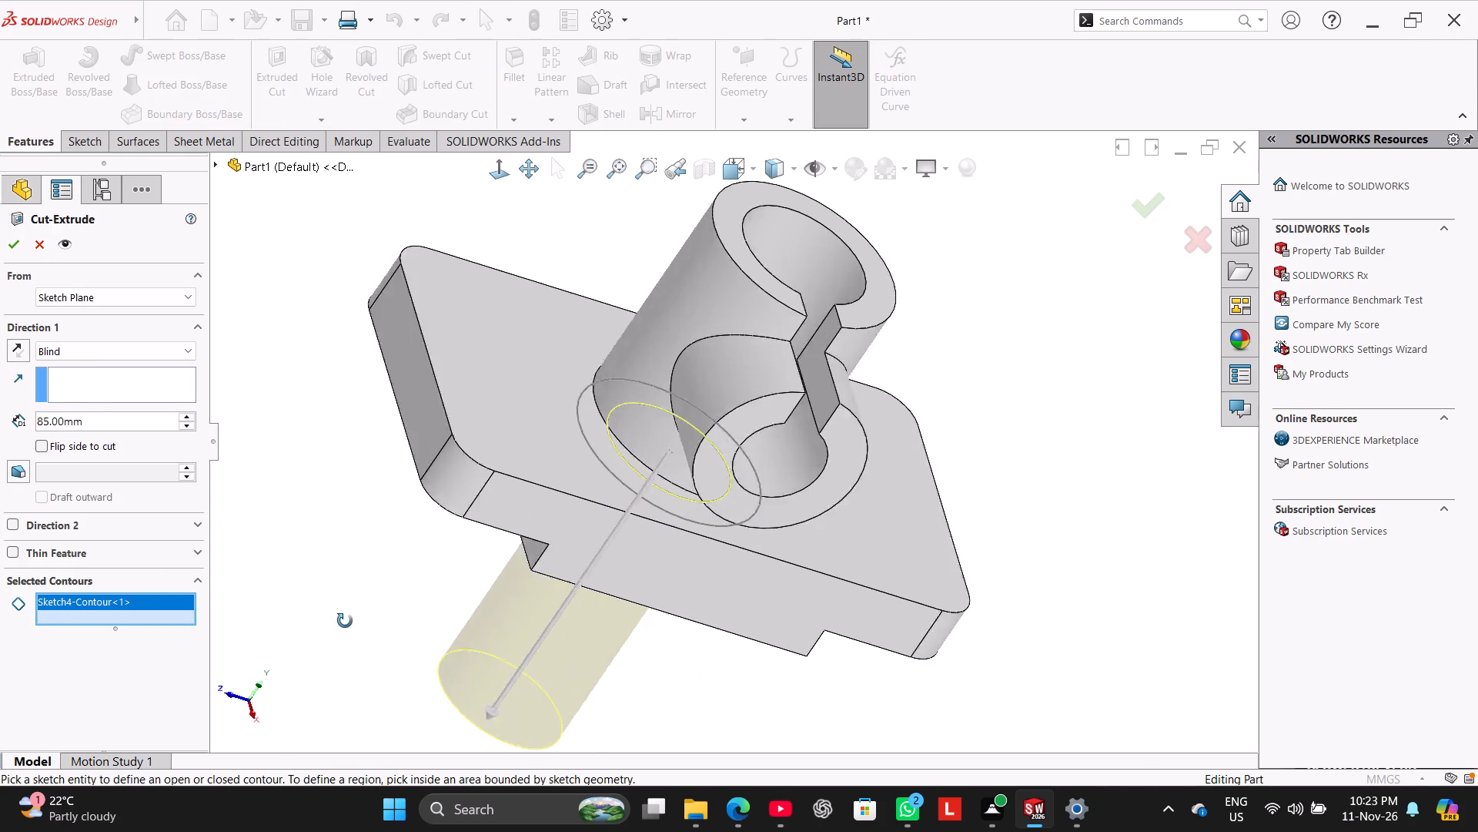
pyautogui.moveTo(345, 621); pyautogui.dragTo(392, 528, button='middle')
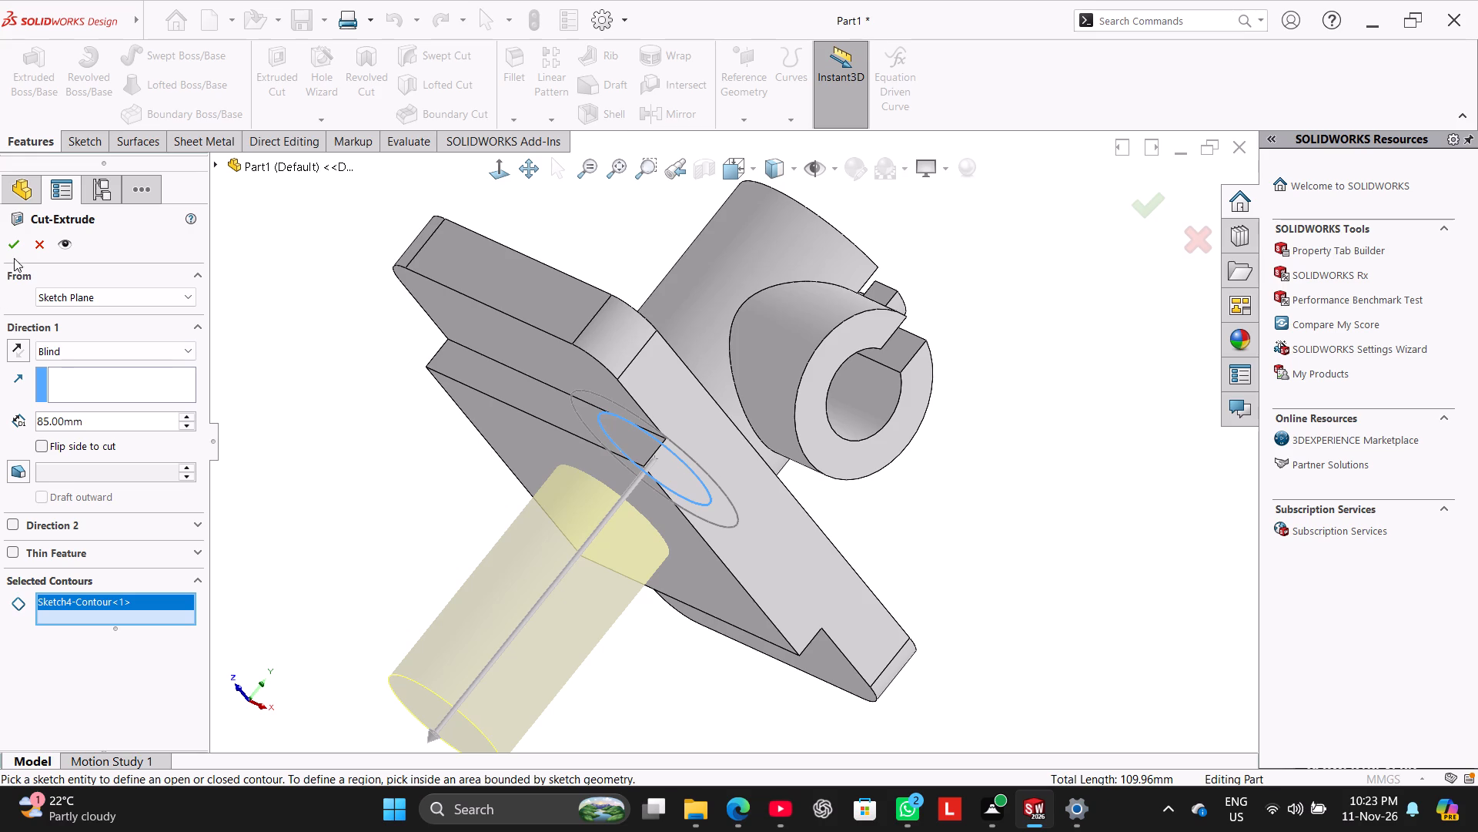
pyautogui.click(21, 250)
pyautogui.click(304, 347)
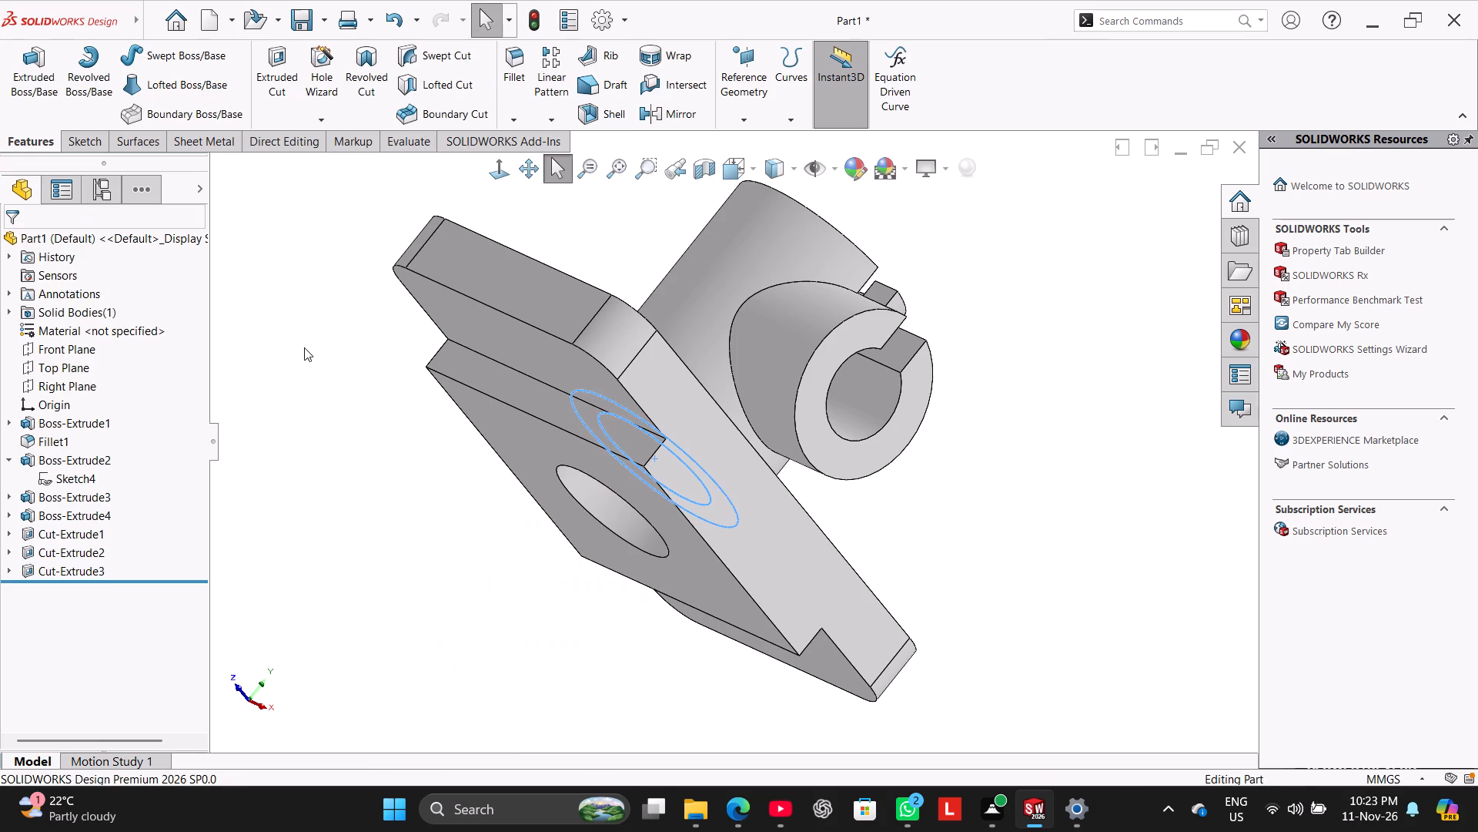
# Examine the clamp from the side, in isometric and from underneath to check the new bore through the base.
pyautogui.moveTo(351, 412); pyautogui.dragTo(286, 409, button='middle')
pyautogui.moveTo(343, 486); pyautogui.dragTo(745, 320, button='right')
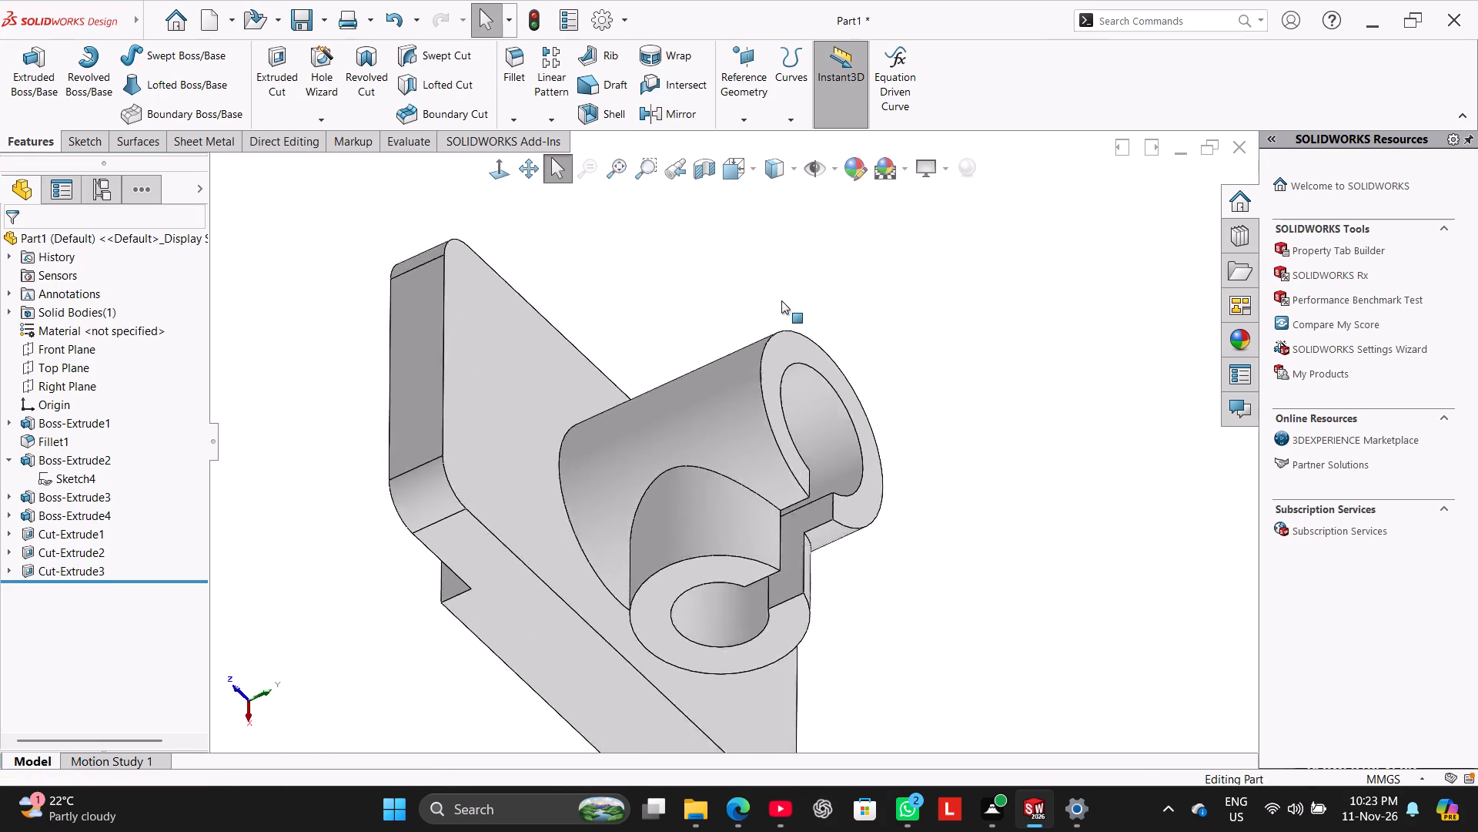
pyautogui.click(413, 314)
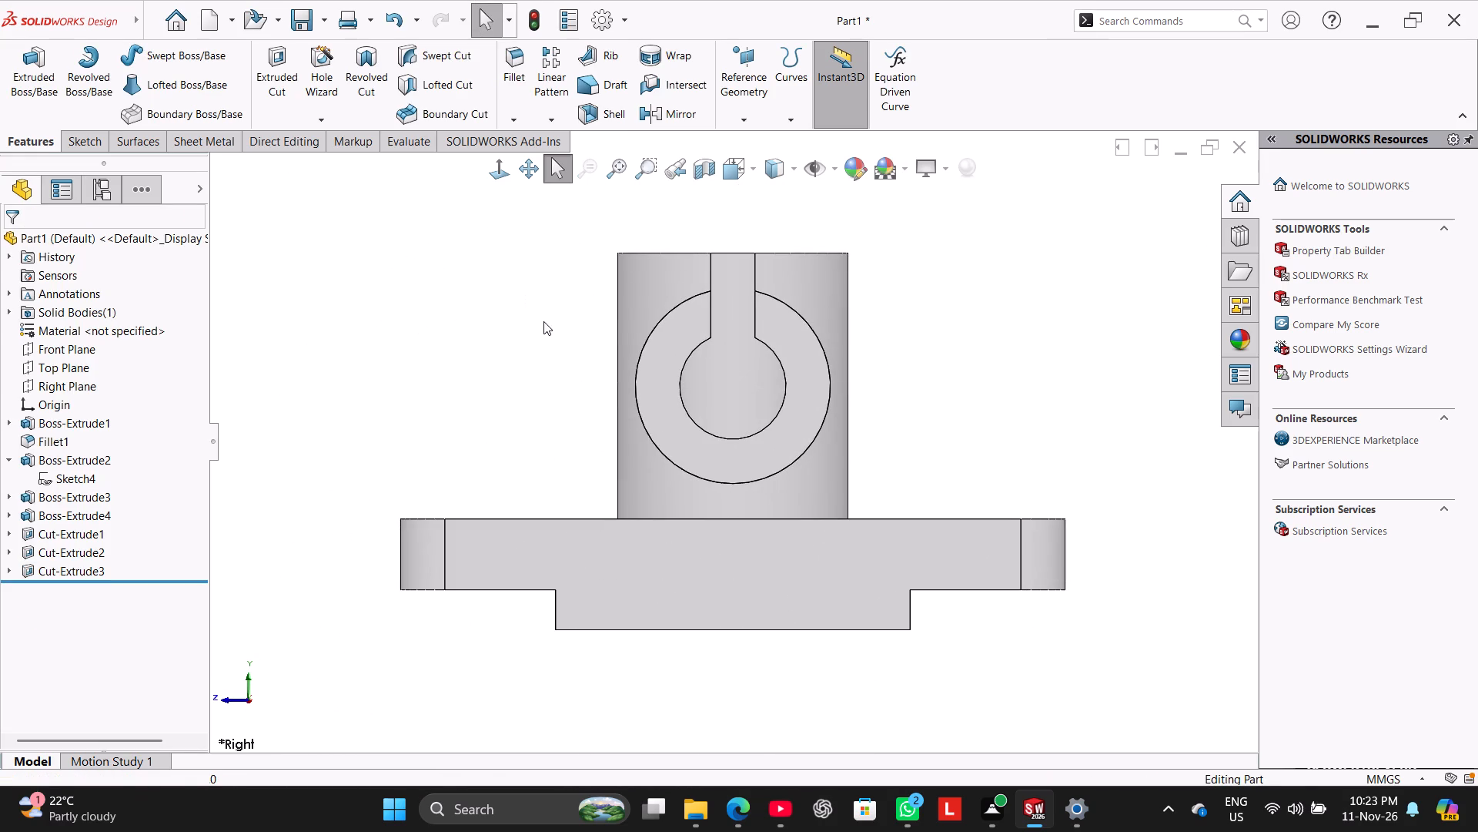
pyautogui.moveTo(546, 322); pyautogui.dragTo(557, 368, button='middle')
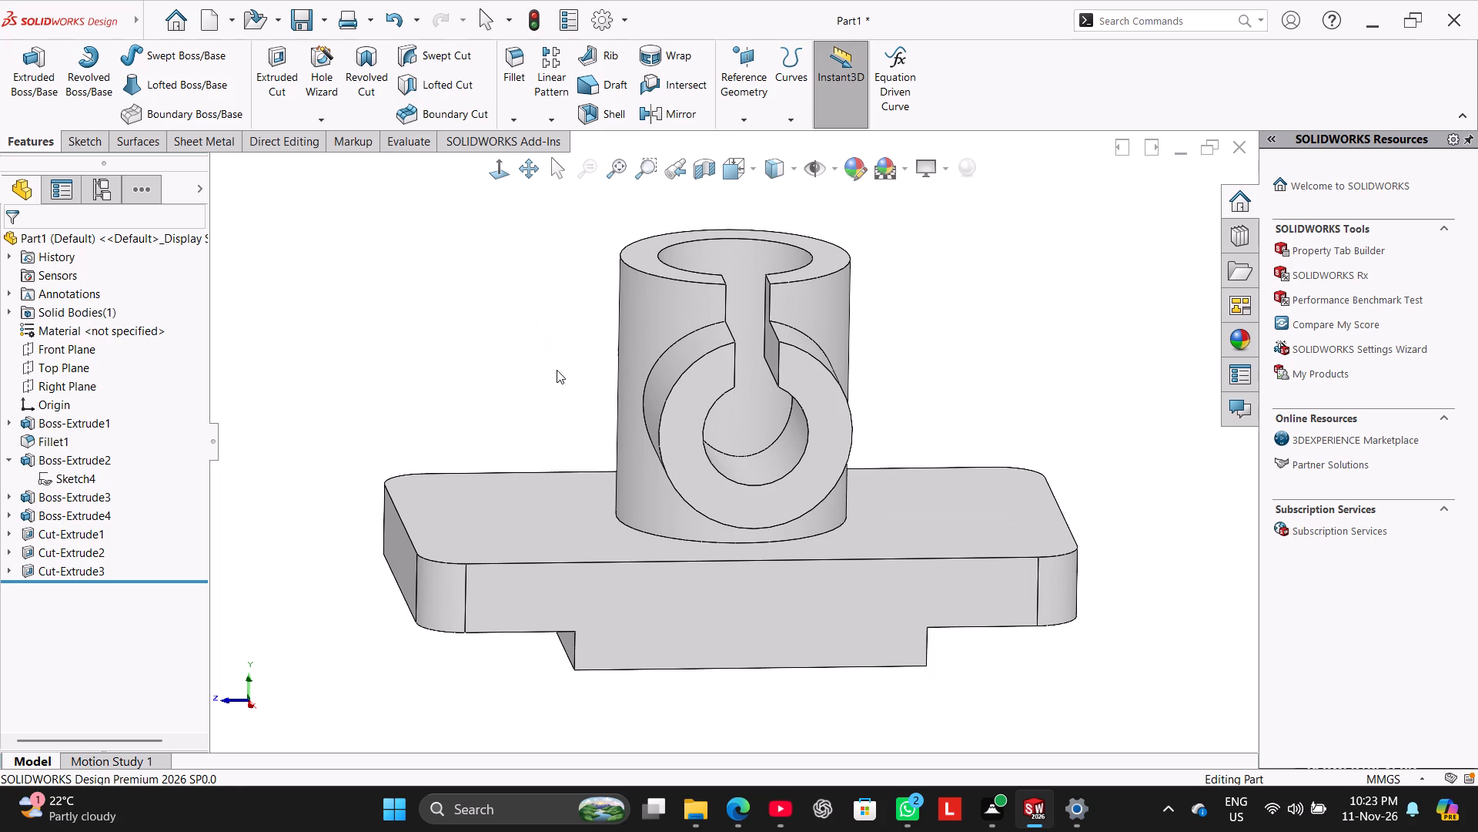
pyautogui.moveTo(510, 415); pyautogui.dragTo(590, 365, button='right')
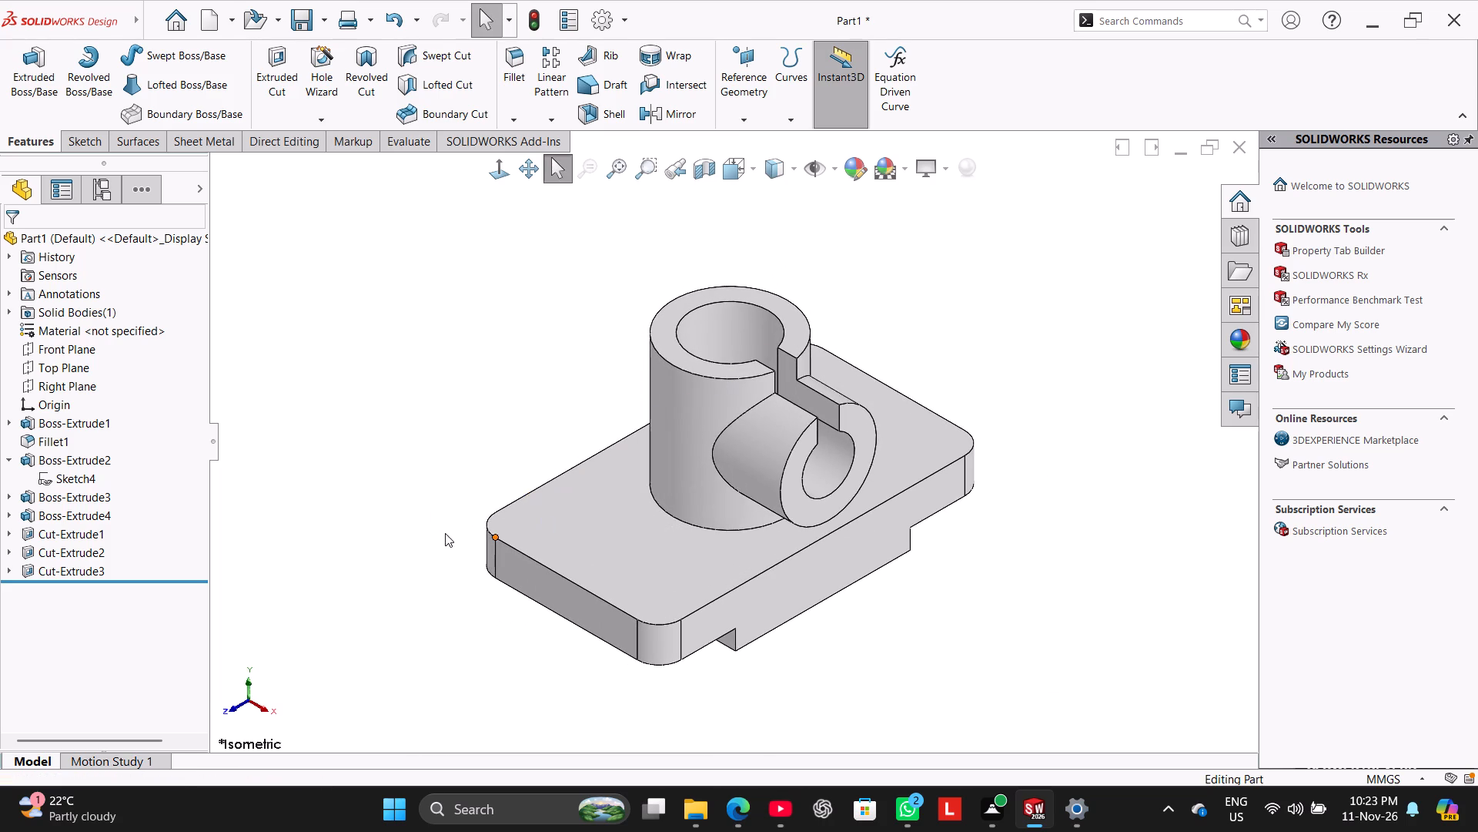
pyautogui.moveTo(445, 533); pyautogui.dragTo(395, 350, button='middle')
pyautogui.scroll(-1, 395, 350)
pyautogui.moveTo(410, 559); pyautogui.dragTo(384, 418, button='middle')
# Sketch a 45 mm diameter circle centred on the origin on the underside of the base's central pad.
pyautogui.click(861, 444)
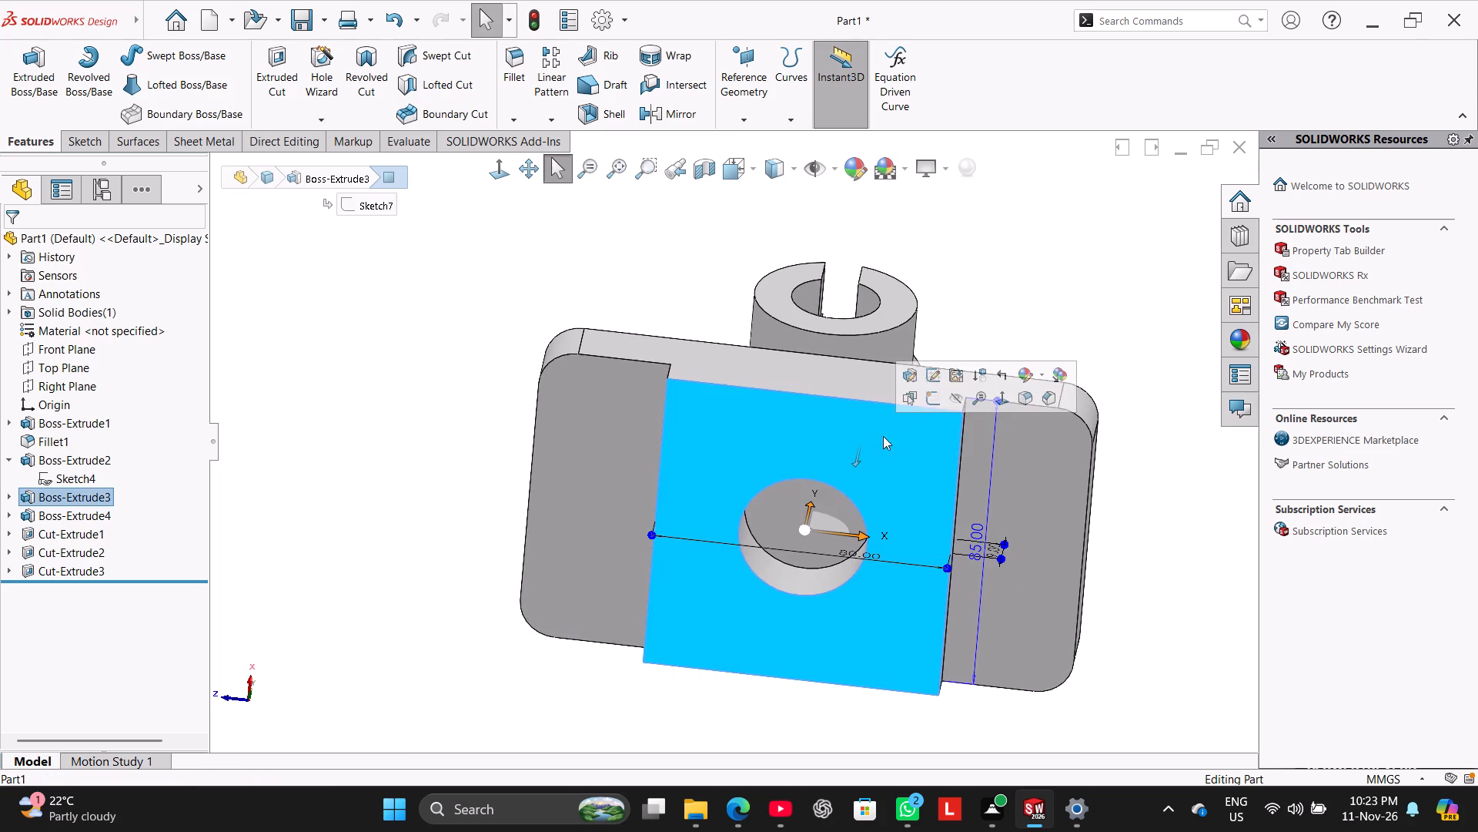
pyautogui.click(931, 396)
pyautogui.click(402, 325)
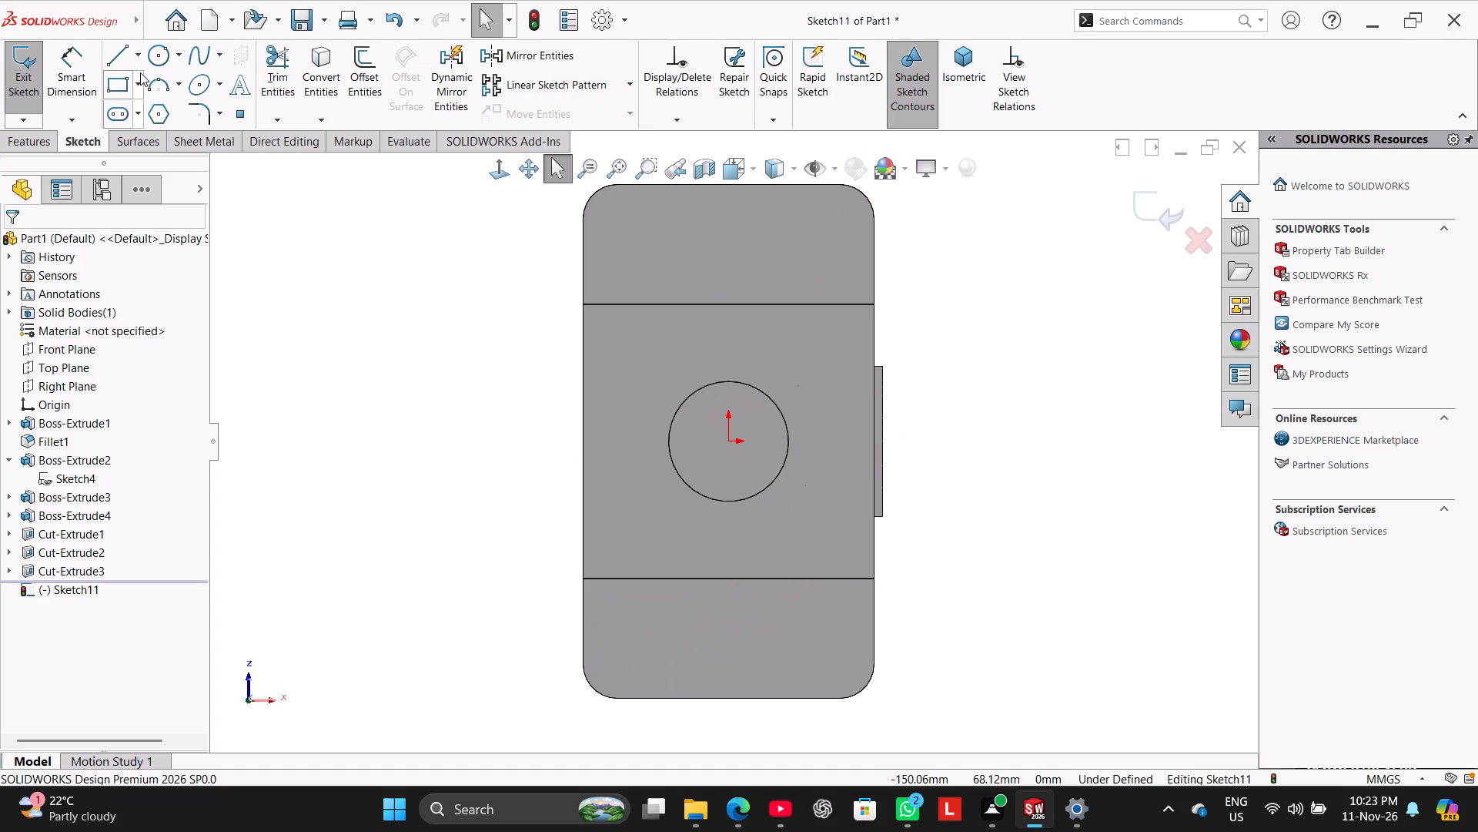
pyautogui.click(161, 50)
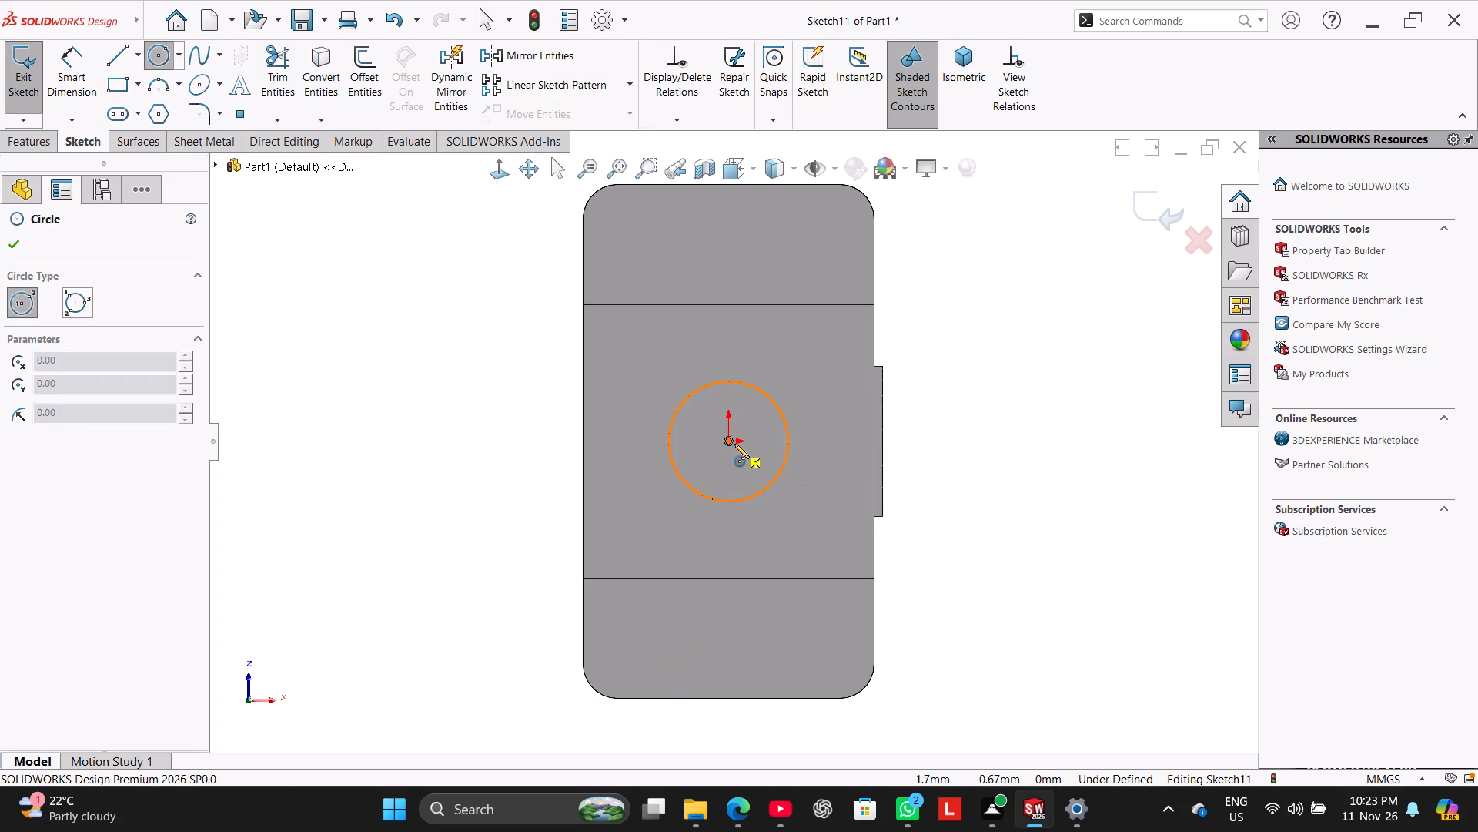
pyautogui.click(733, 442)
pyautogui.click(790, 516)
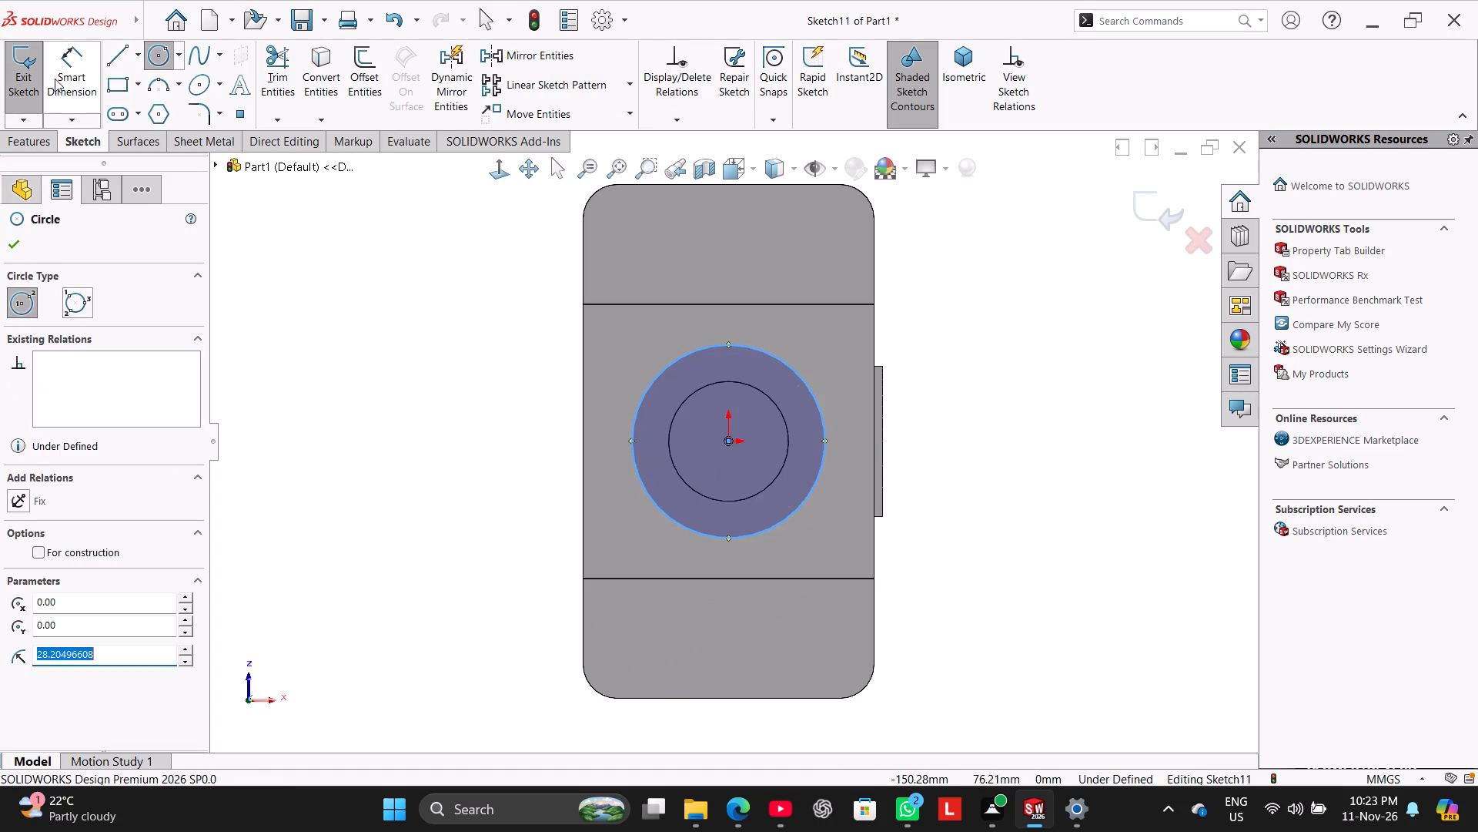
pyautogui.click(56, 78)
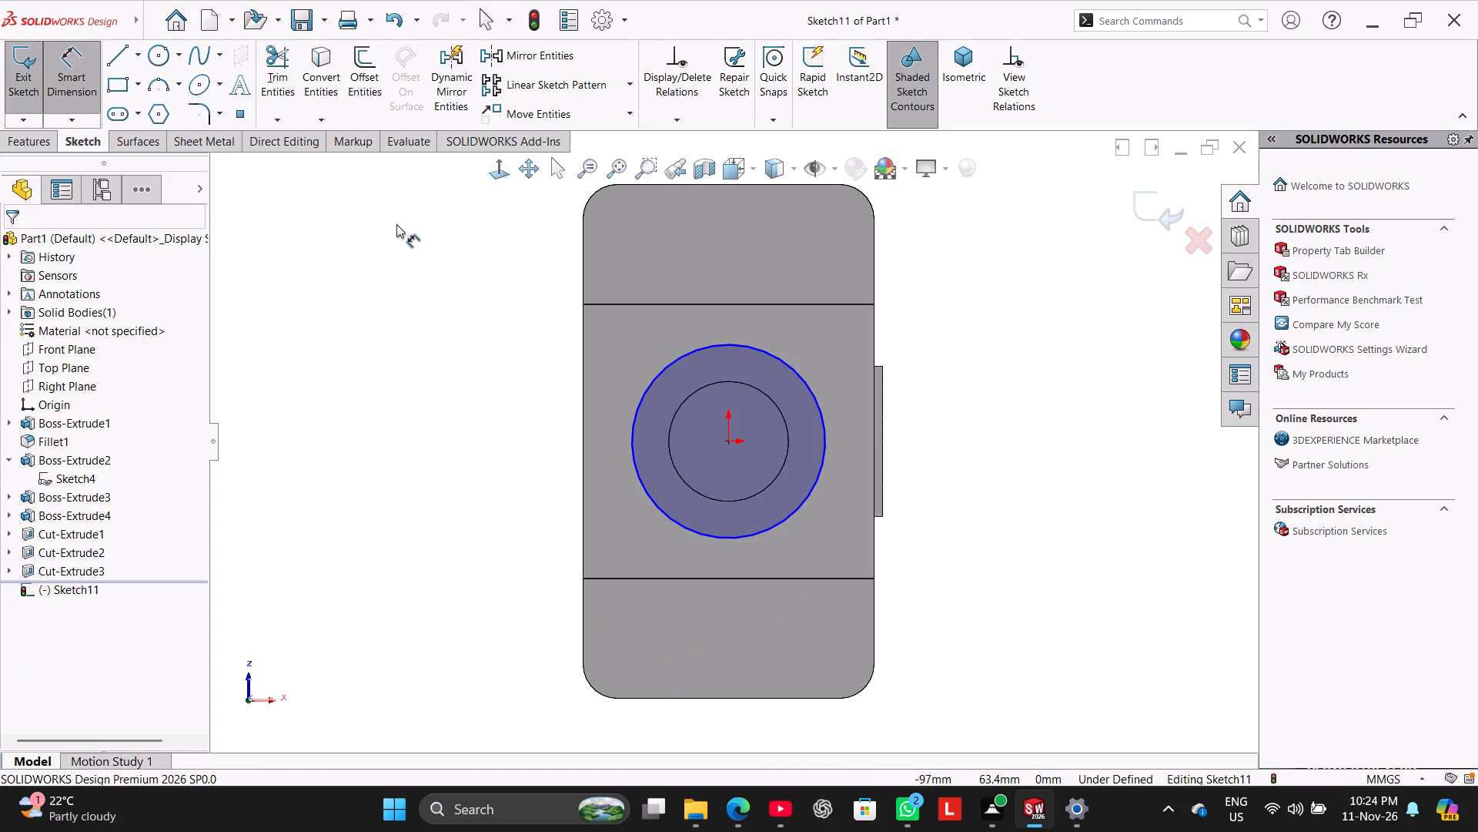
pyautogui.click(634, 450)
pyautogui.click(458, 579)
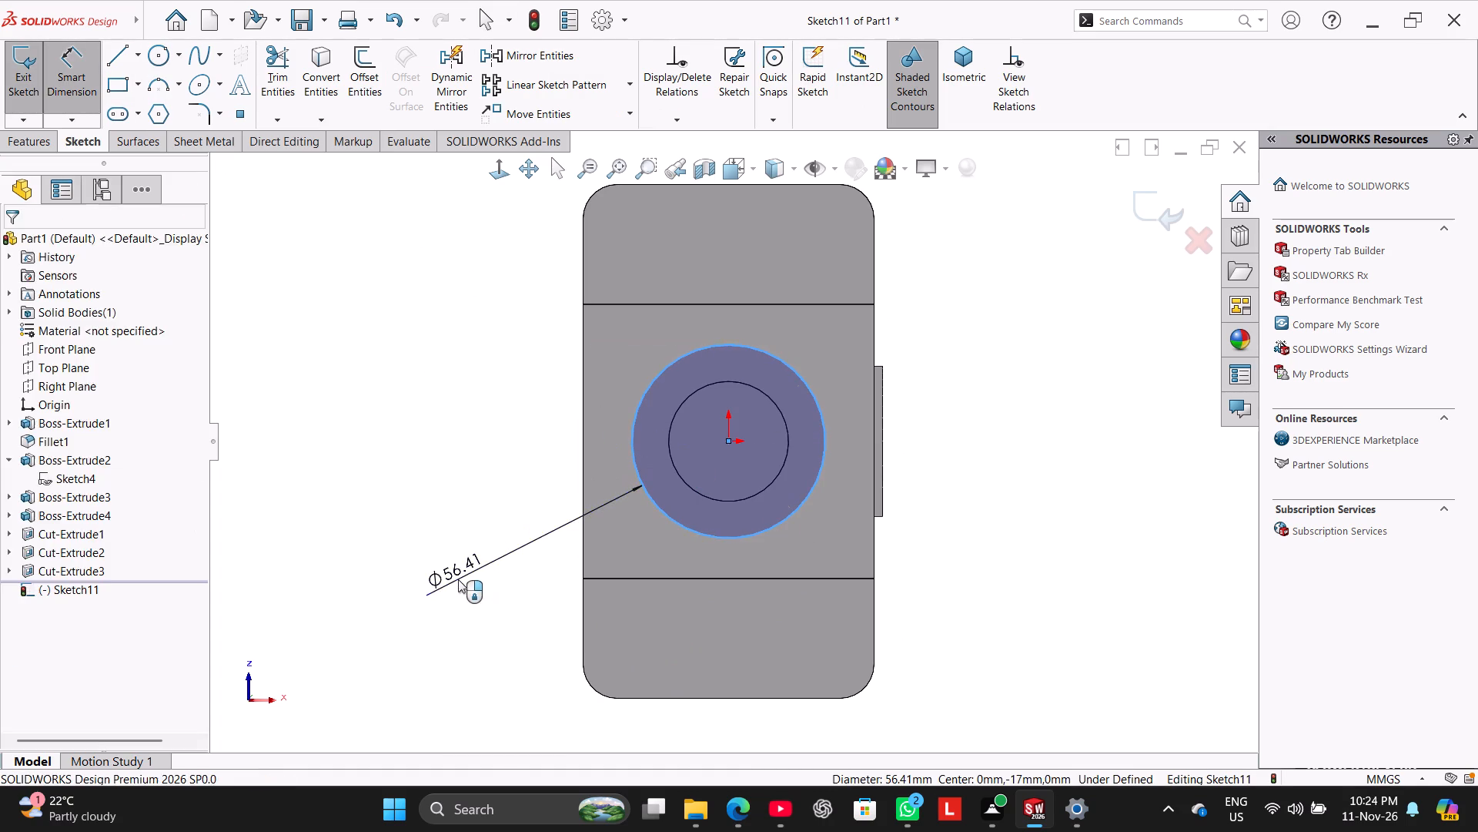
pyautogui.write('45')
pyautogui.press('Return')
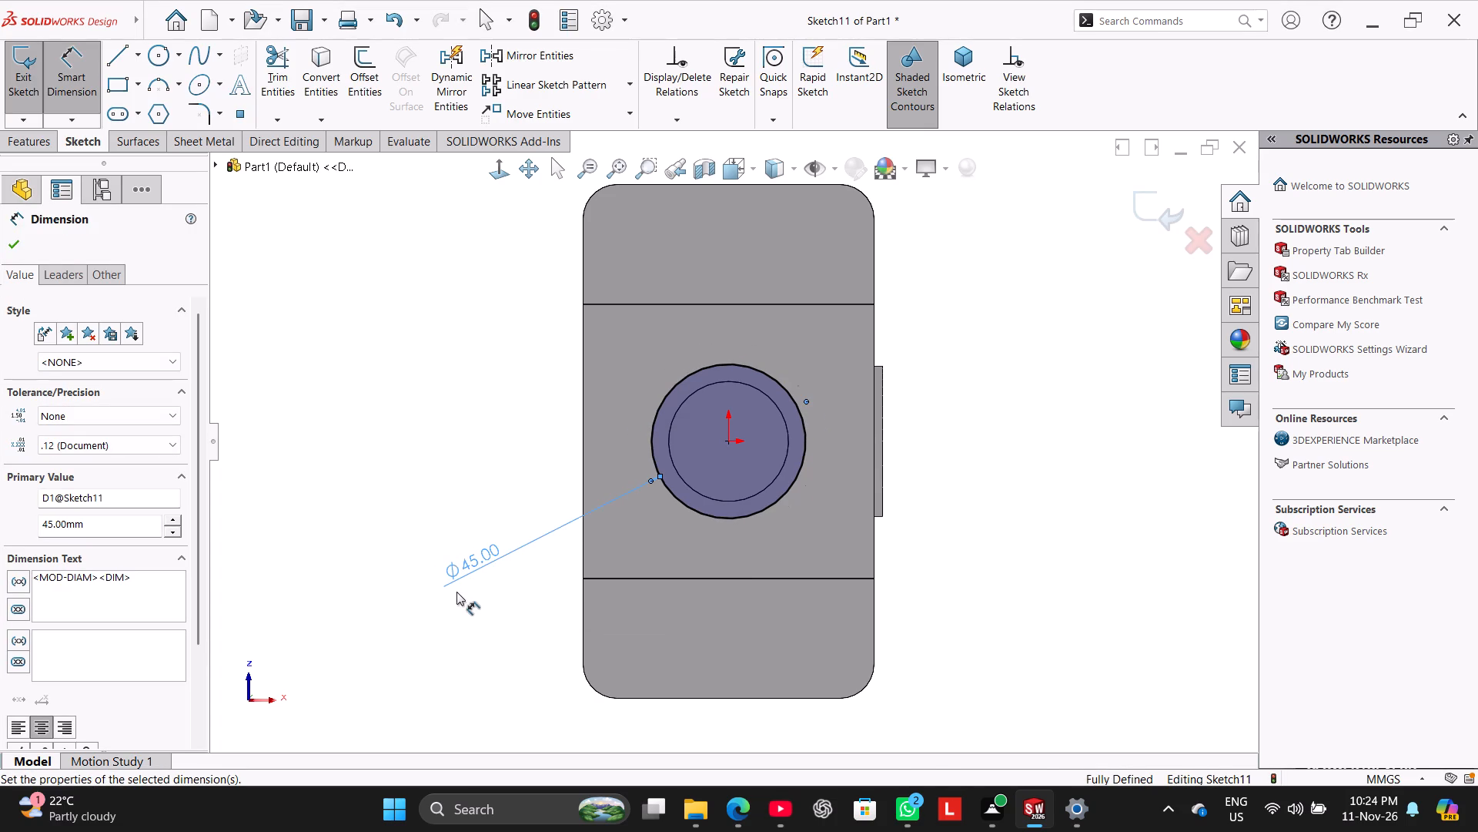
pyautogui.rightClick(453, 431)
pyautogui.click(490, 483)
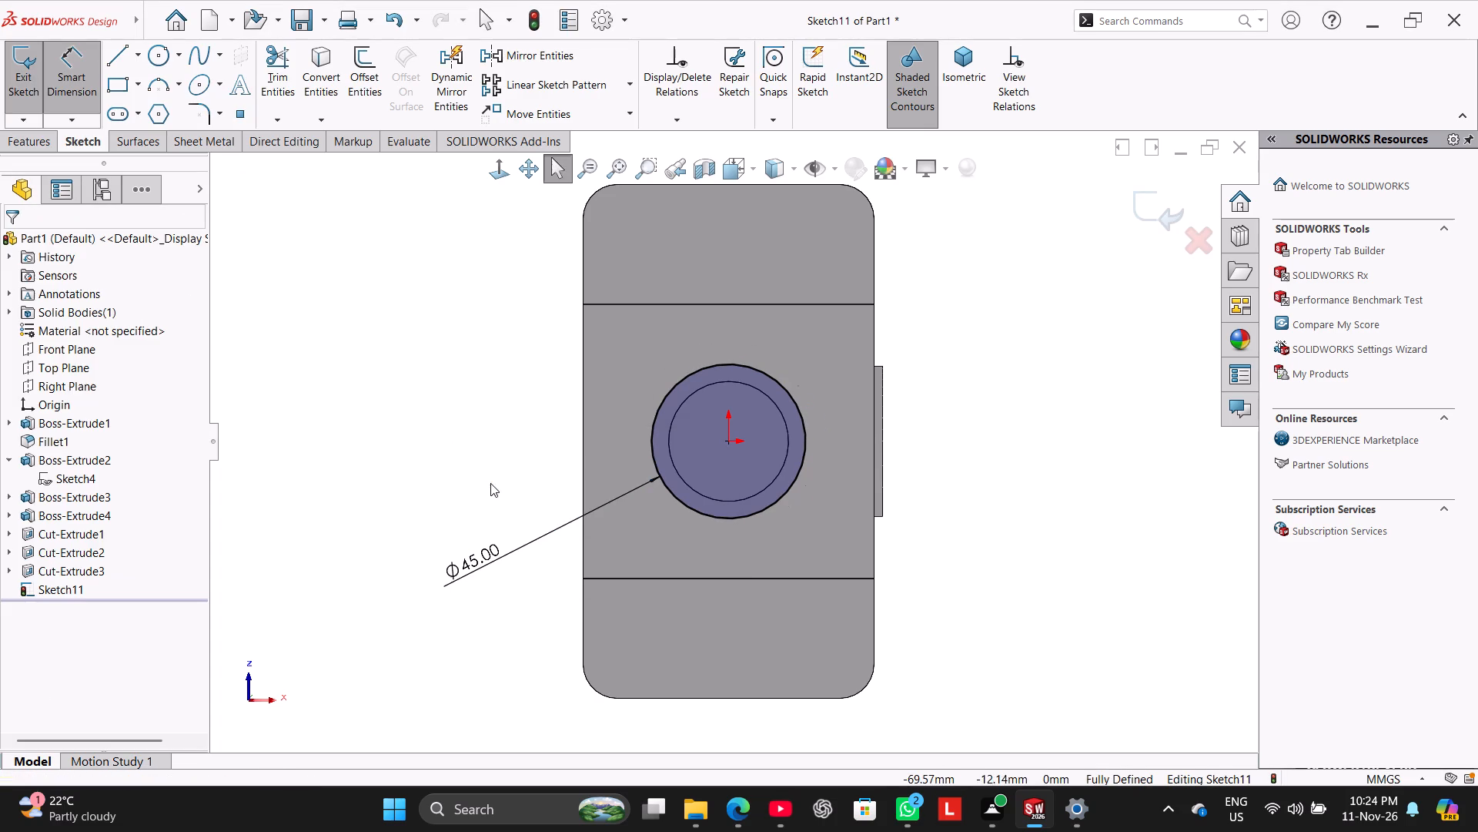
# Cut the 45 mm circle upward into the underside of the base's central pad with a Blind depth of 15 mm.
pyautogui.moveTo(326, 360); pyautogui.dragTo(354, 592, button='middle')
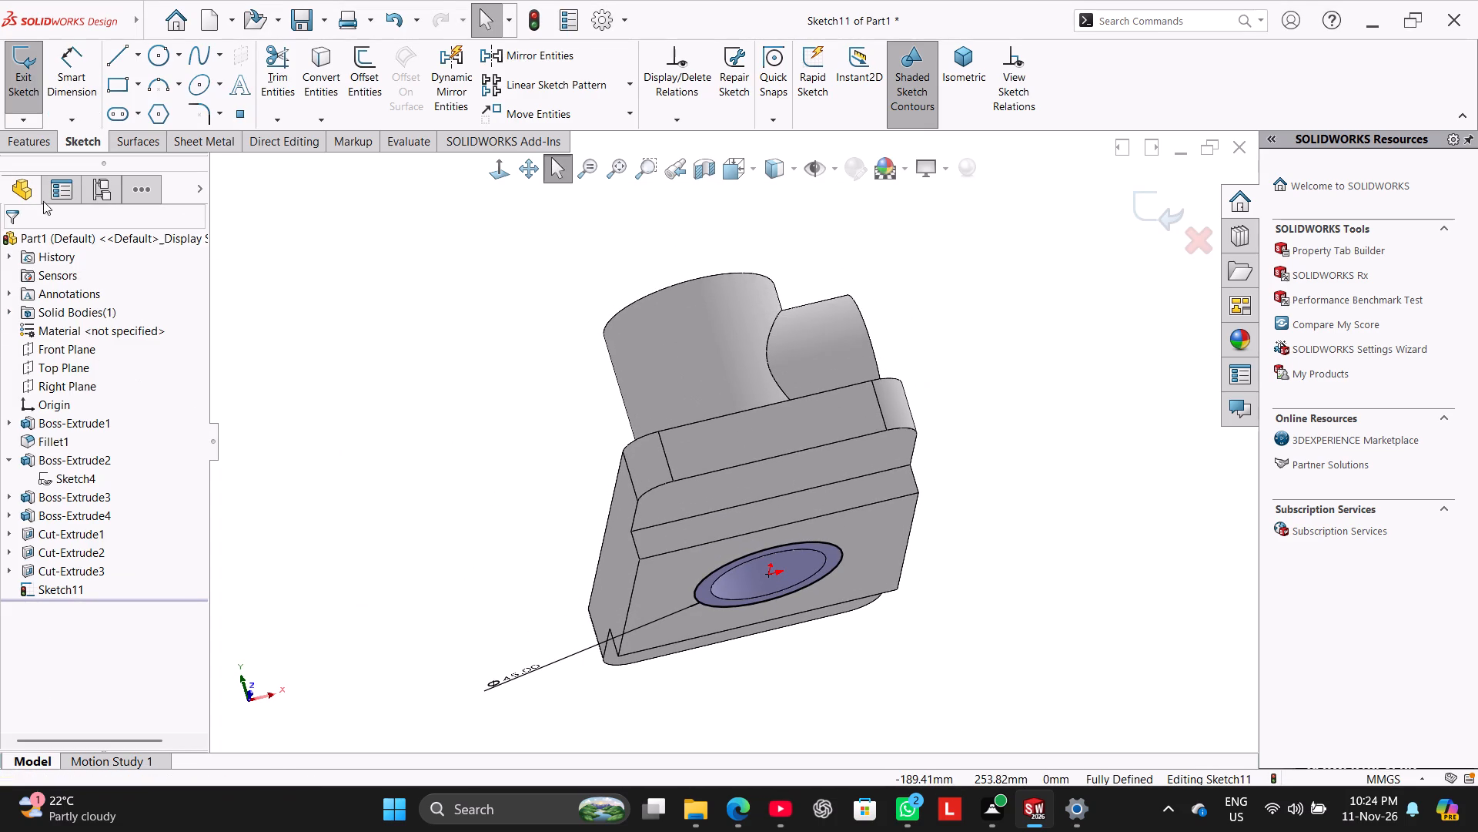
pyautogui.click(35, 144)
pyautogui.click(262, 61)
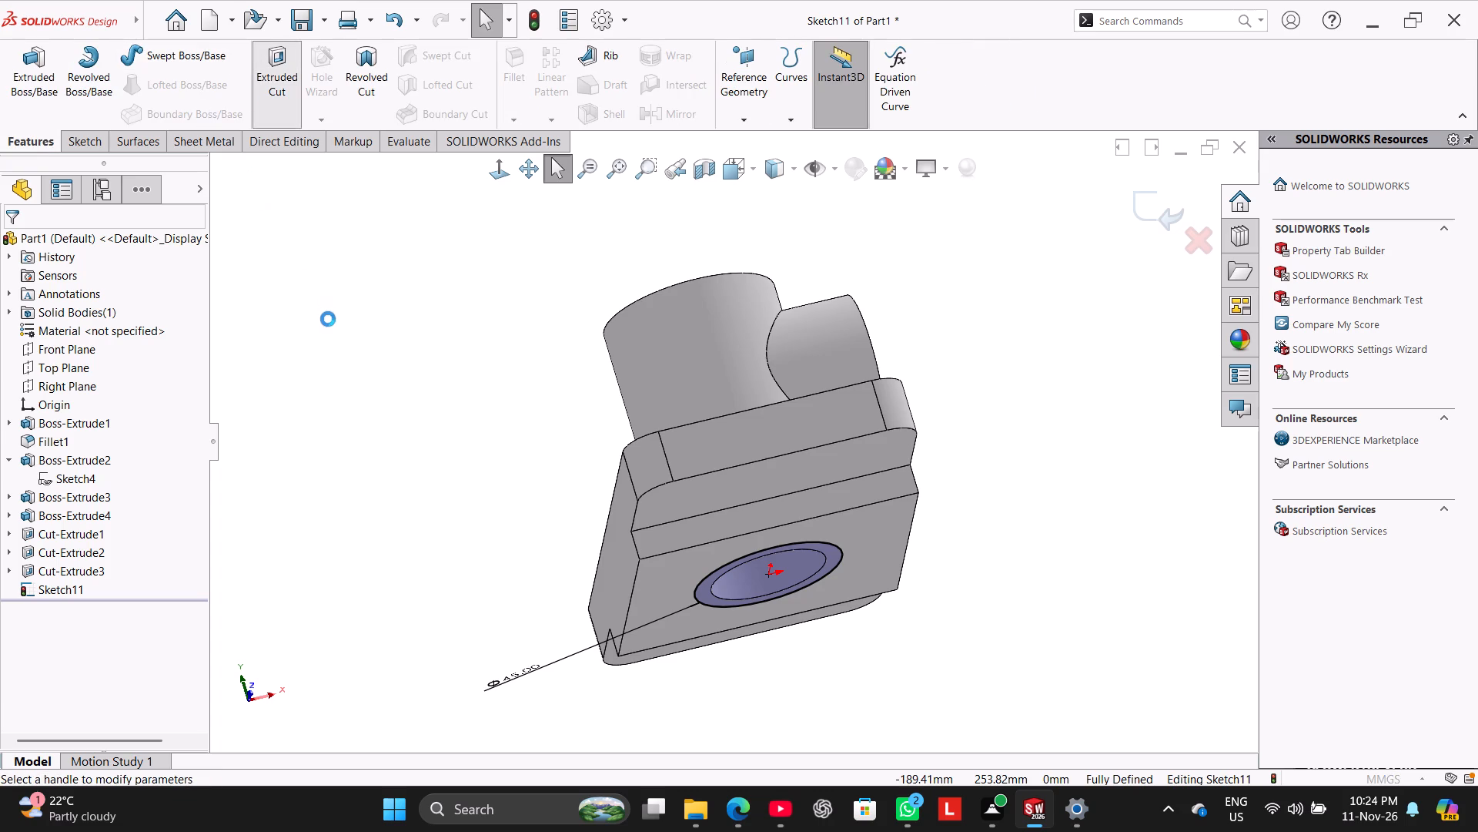
pyautogui.moveTo(365, 374); pyautogui.dragTo(376, 439, button='middle')
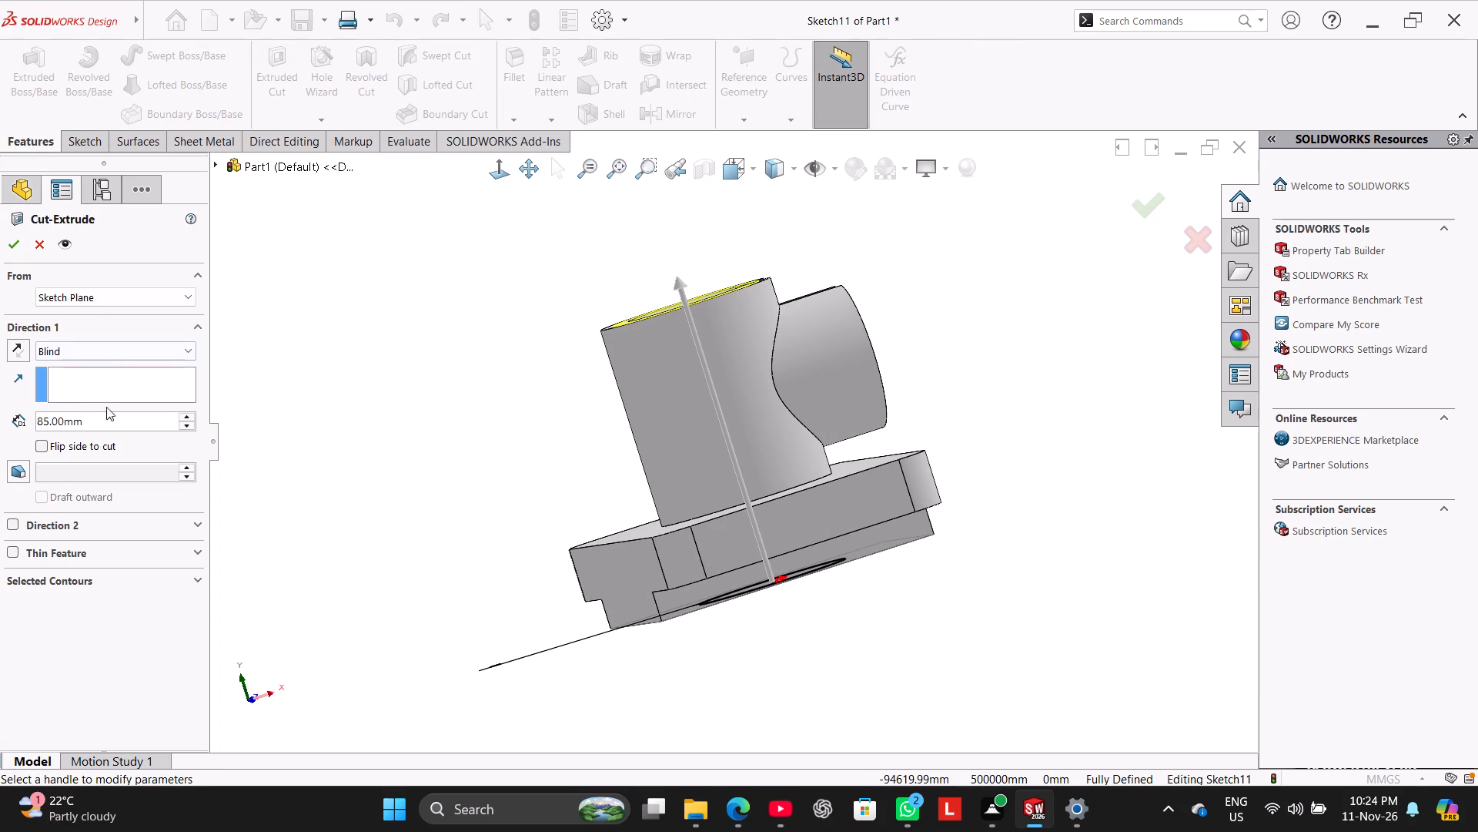
pyautogui.doubleClick(108, 418)
pyautogui.doubleClick(109, 434)
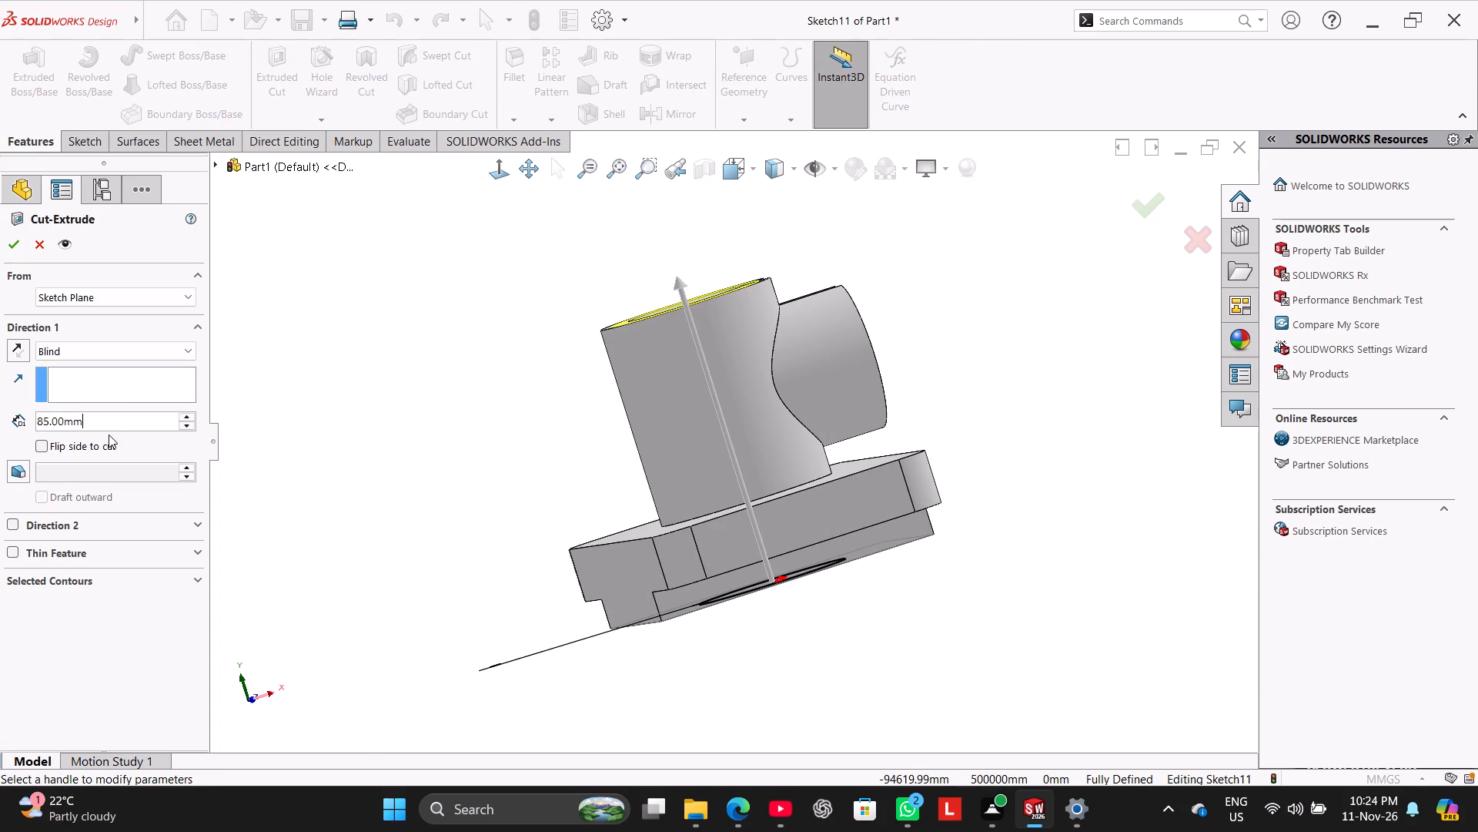
pyautogui.doubleClick(118, 425)
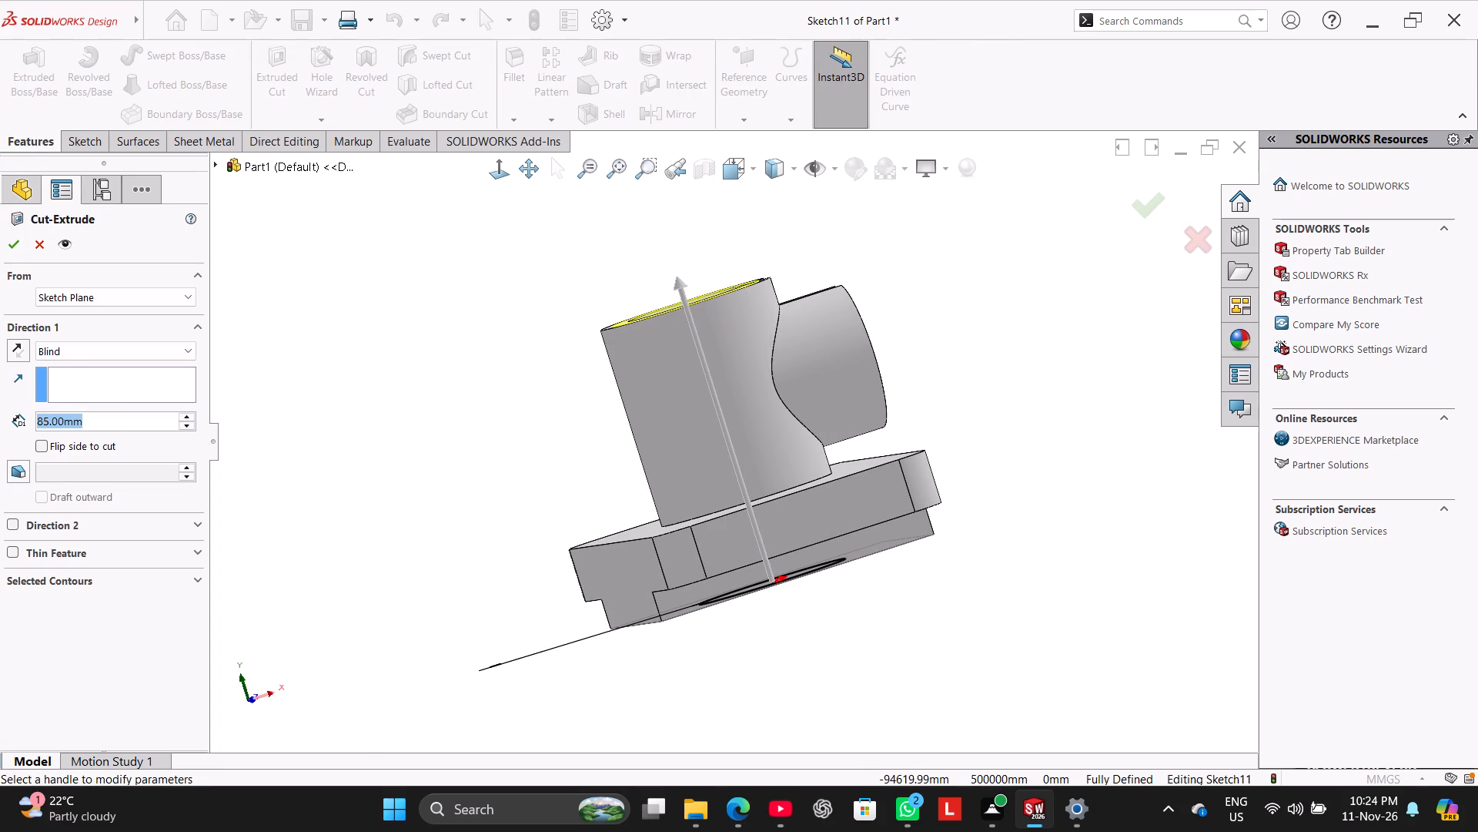
pyautogui.write('15')
pyautogui.press('Return')
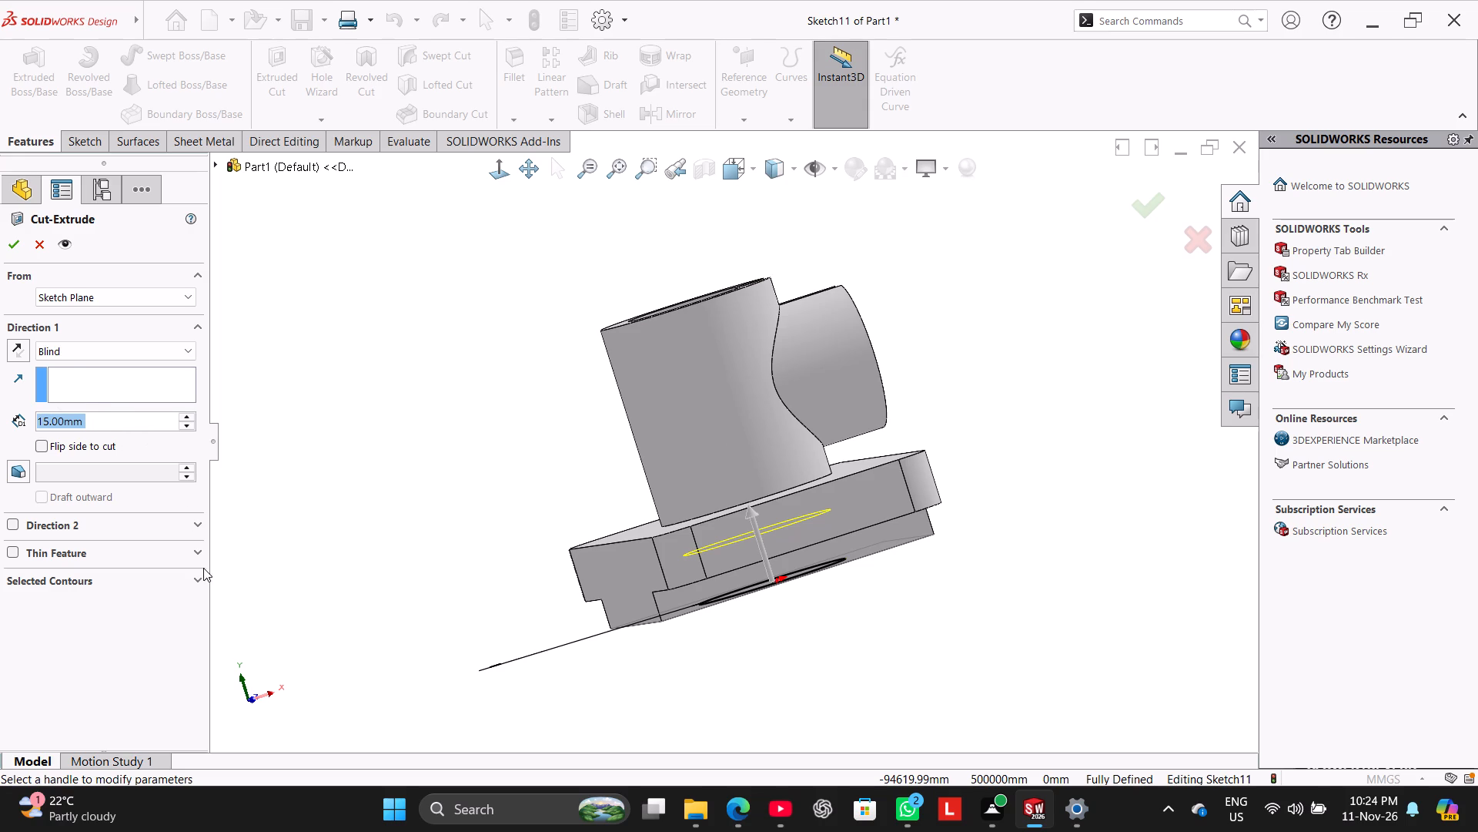
pyautogui.moveTo(206, 568); pyautogui.dragTo(242, 487, button='middle')
pyautogui.moveTo(270, 551); pyautogui.dragTo(327, 524, button='middle')
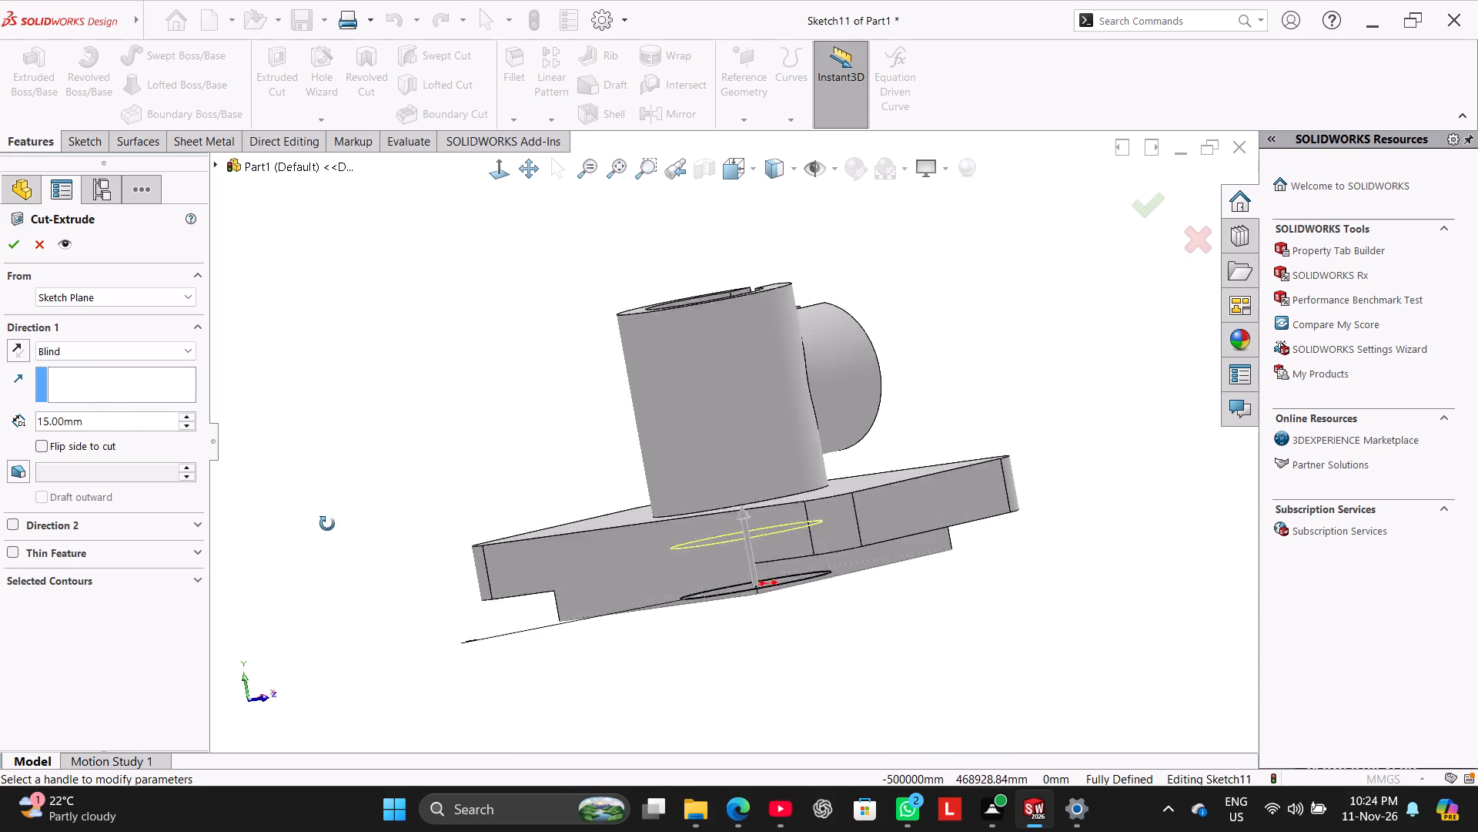
pyautogui.moveTo(327, 524); pyautogui.dragTo(497, 484, button='middle')
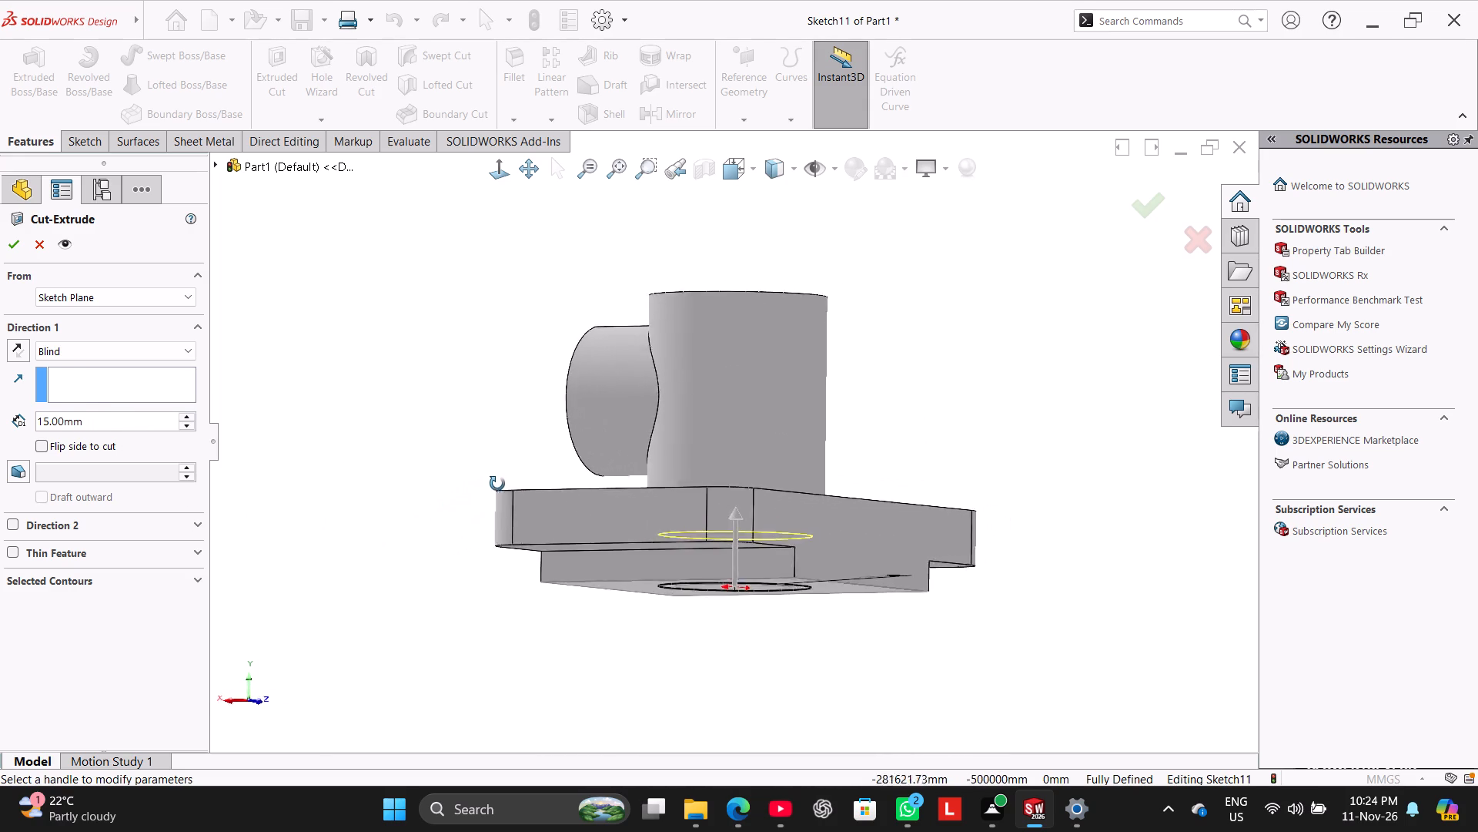
pyautogui.moveTo(497, 484); pyautogui.dragTo(484, 471, button='middle')
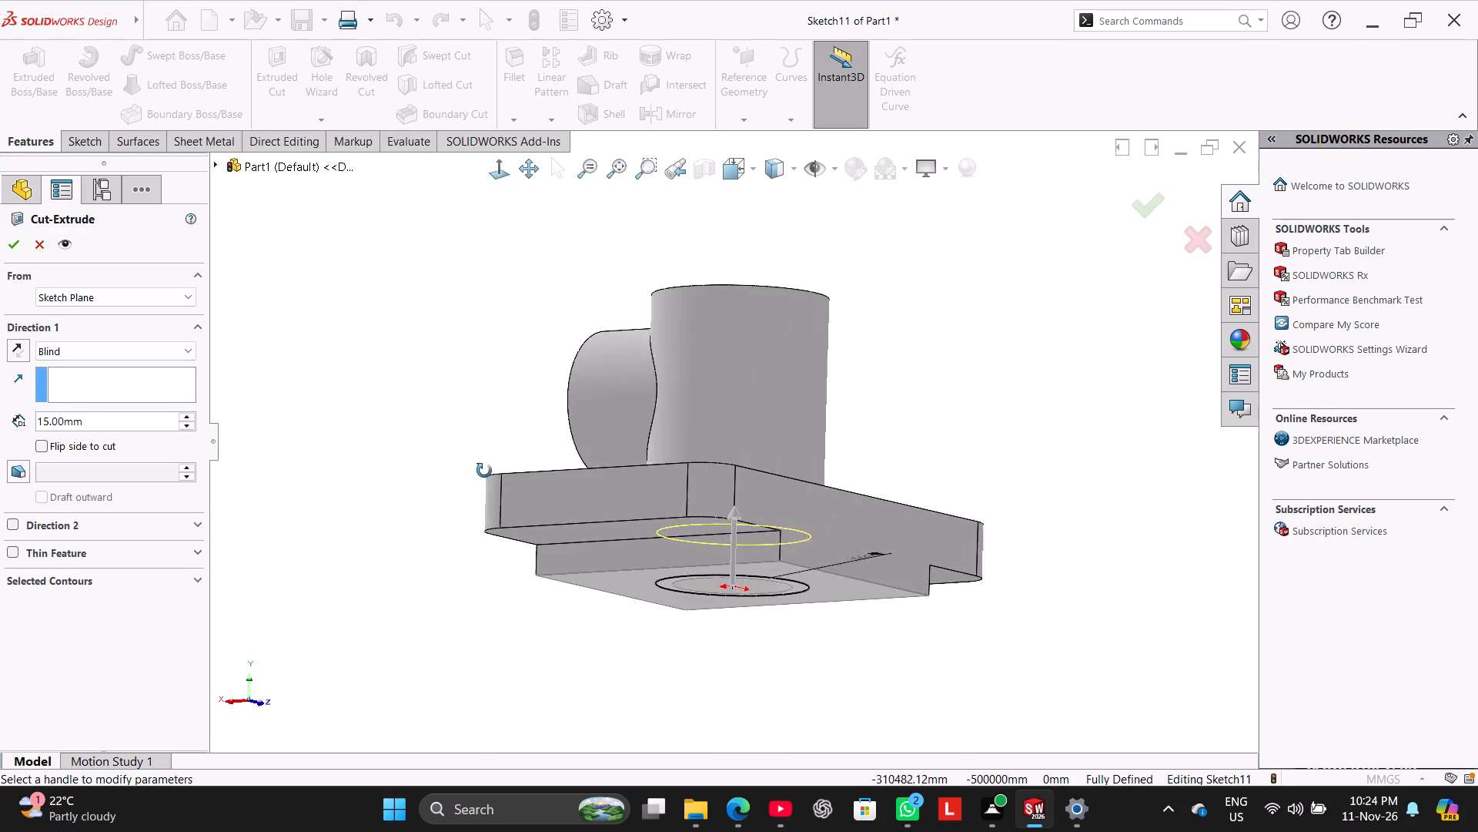
pyautogui.moveTo(484, 471); pyautogui.dragTo(391, 358, button='middle')
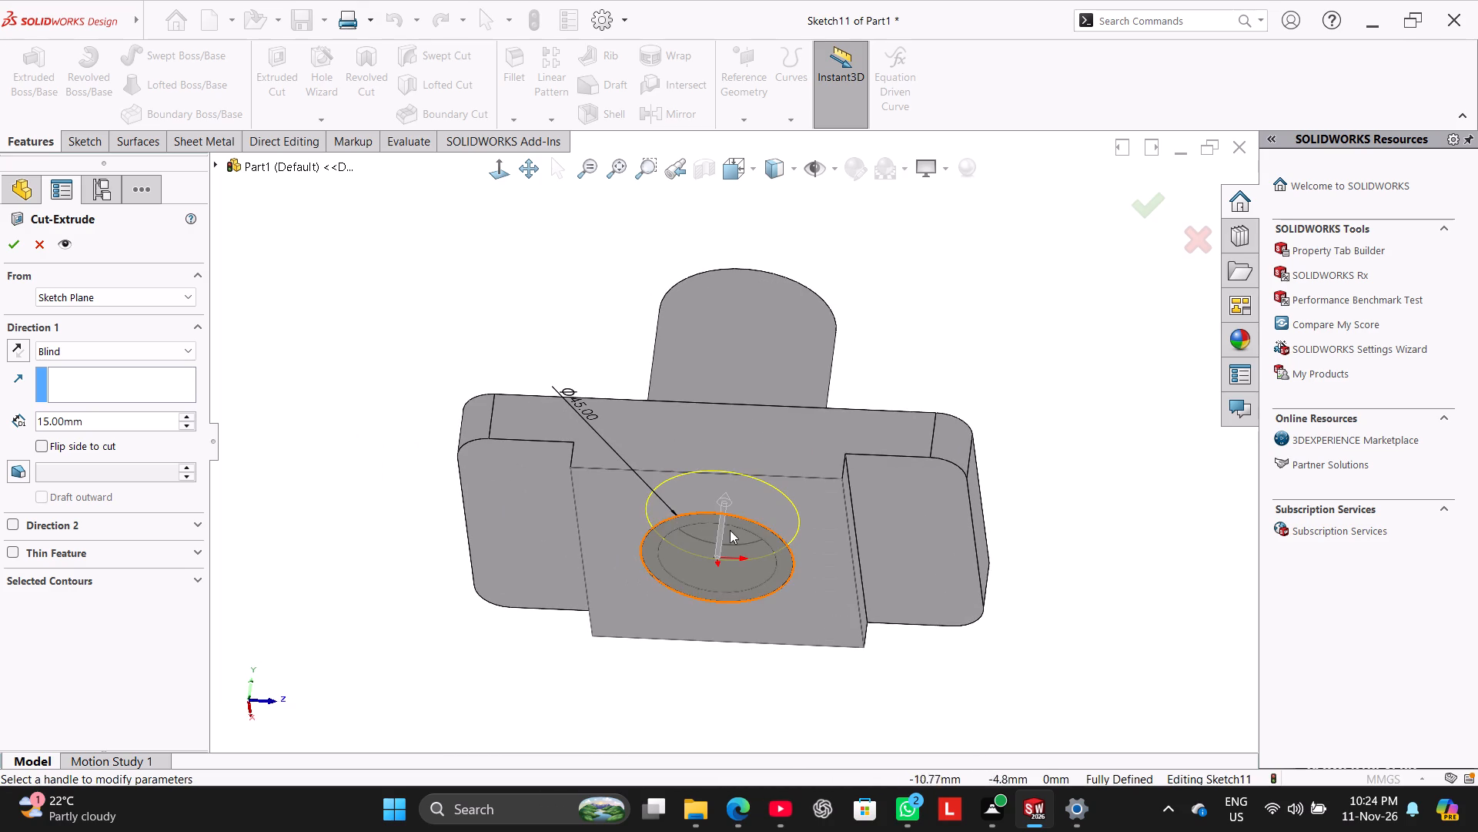
pyautogui.moveTo(440, 519); pyautogui.dragTo(437, 577, button='middle')
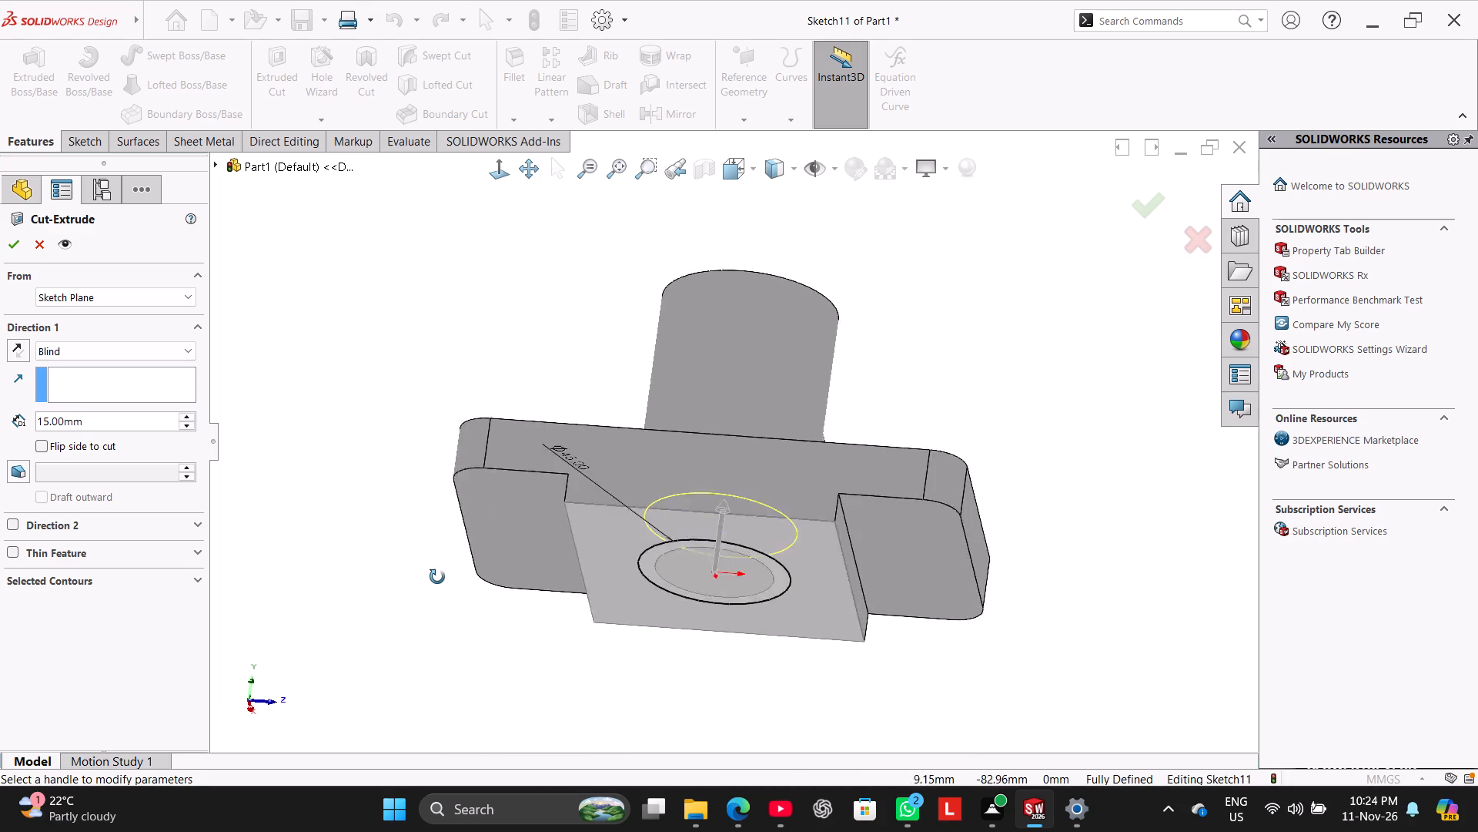
pyautogui.moveTo(437, 577); pyautogui.dragTo(443, 648, button='middle')
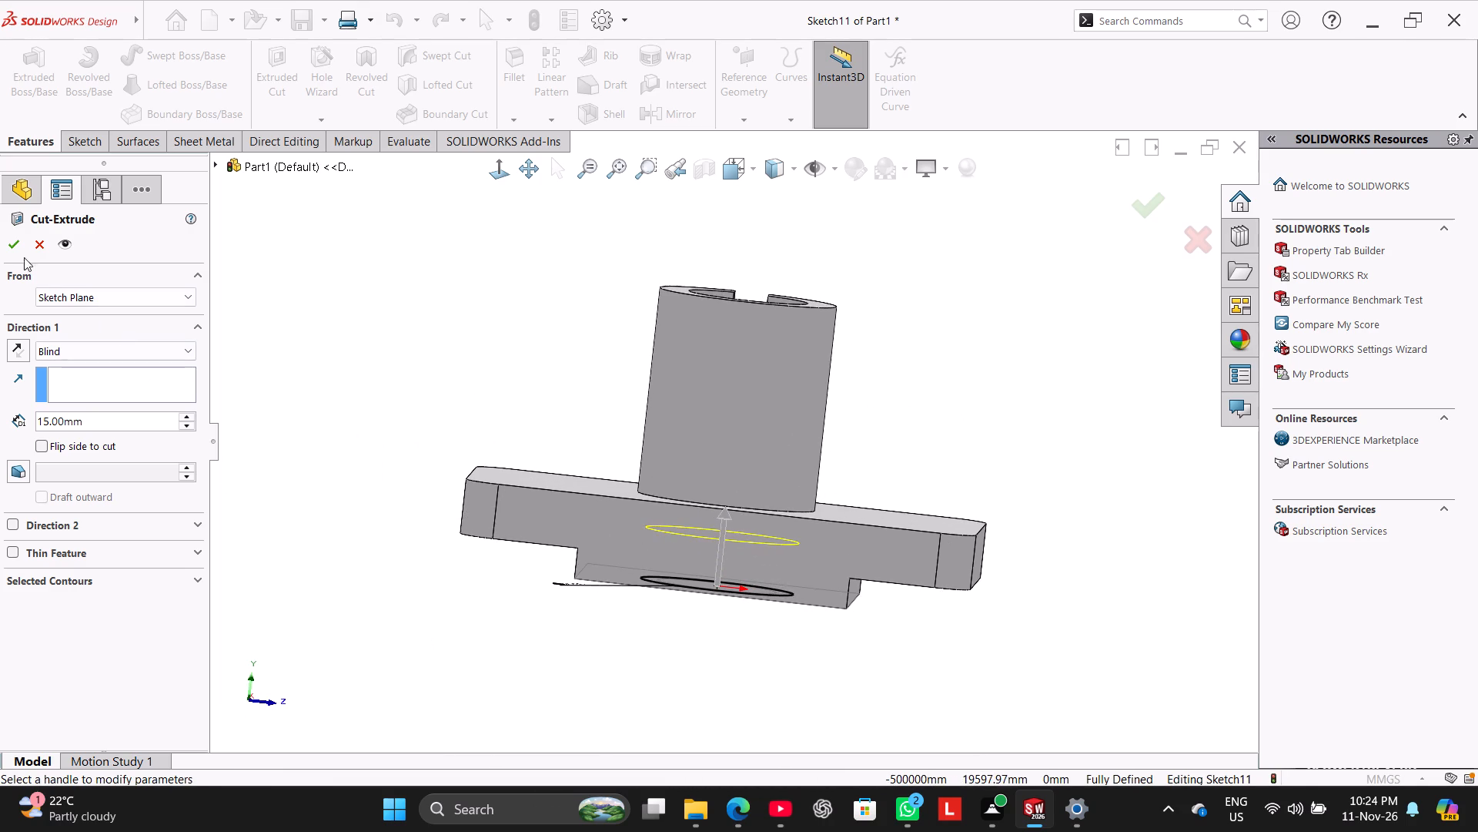
pyautogui.click(17, 247)
pyautogui.click(299, 304)
# Inspect the counterbore from underneath and in a section view parallel to the Right Plane, offset about 8 mm.
pyautogui.moveTo(333, 403); pyautogui.dragTo(378, 267, button='middle')
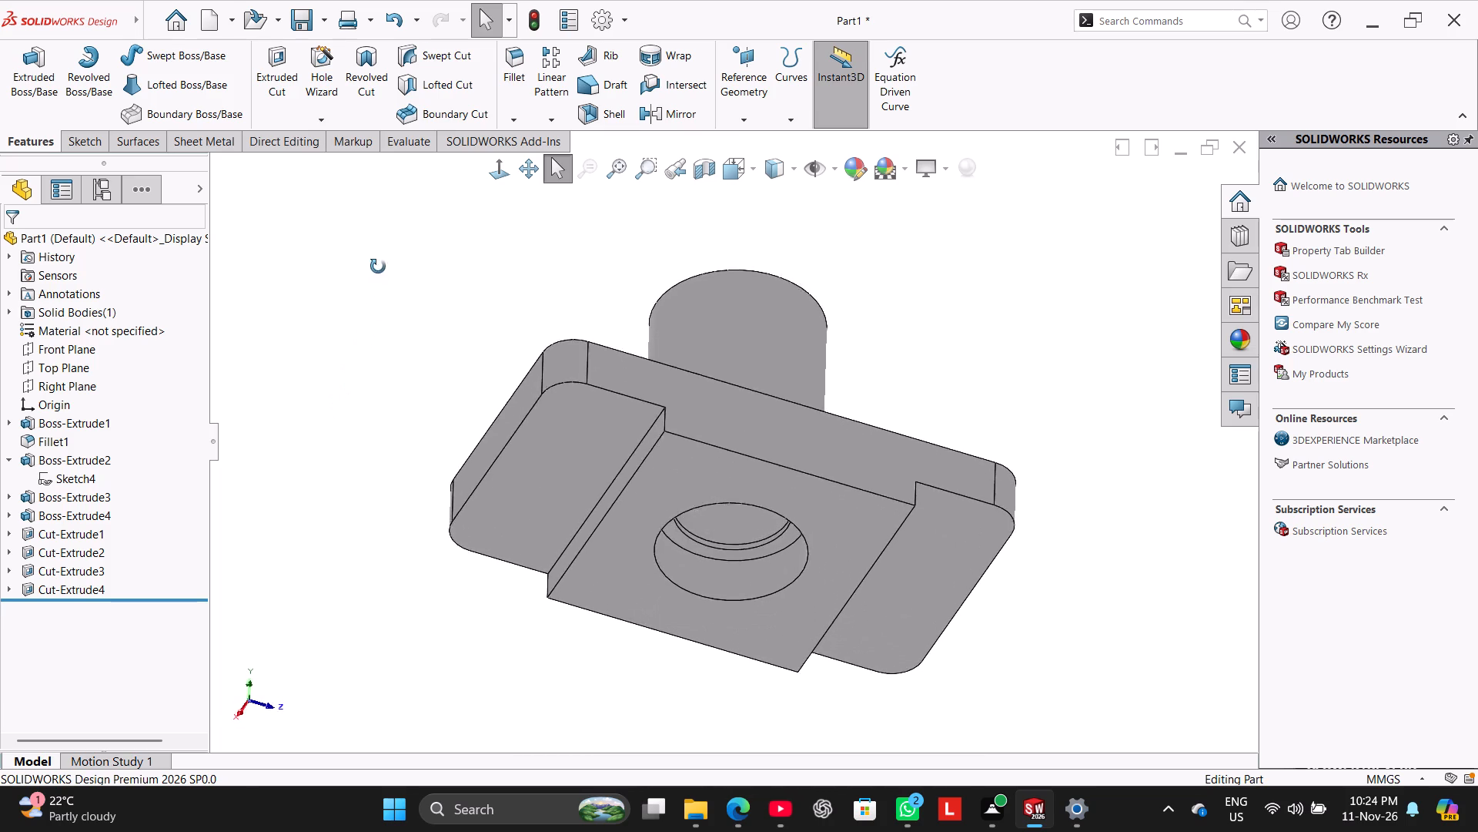
pyautogui.moveTo(378, 267); pyautogui.dragTo(322, 264, button='middle')
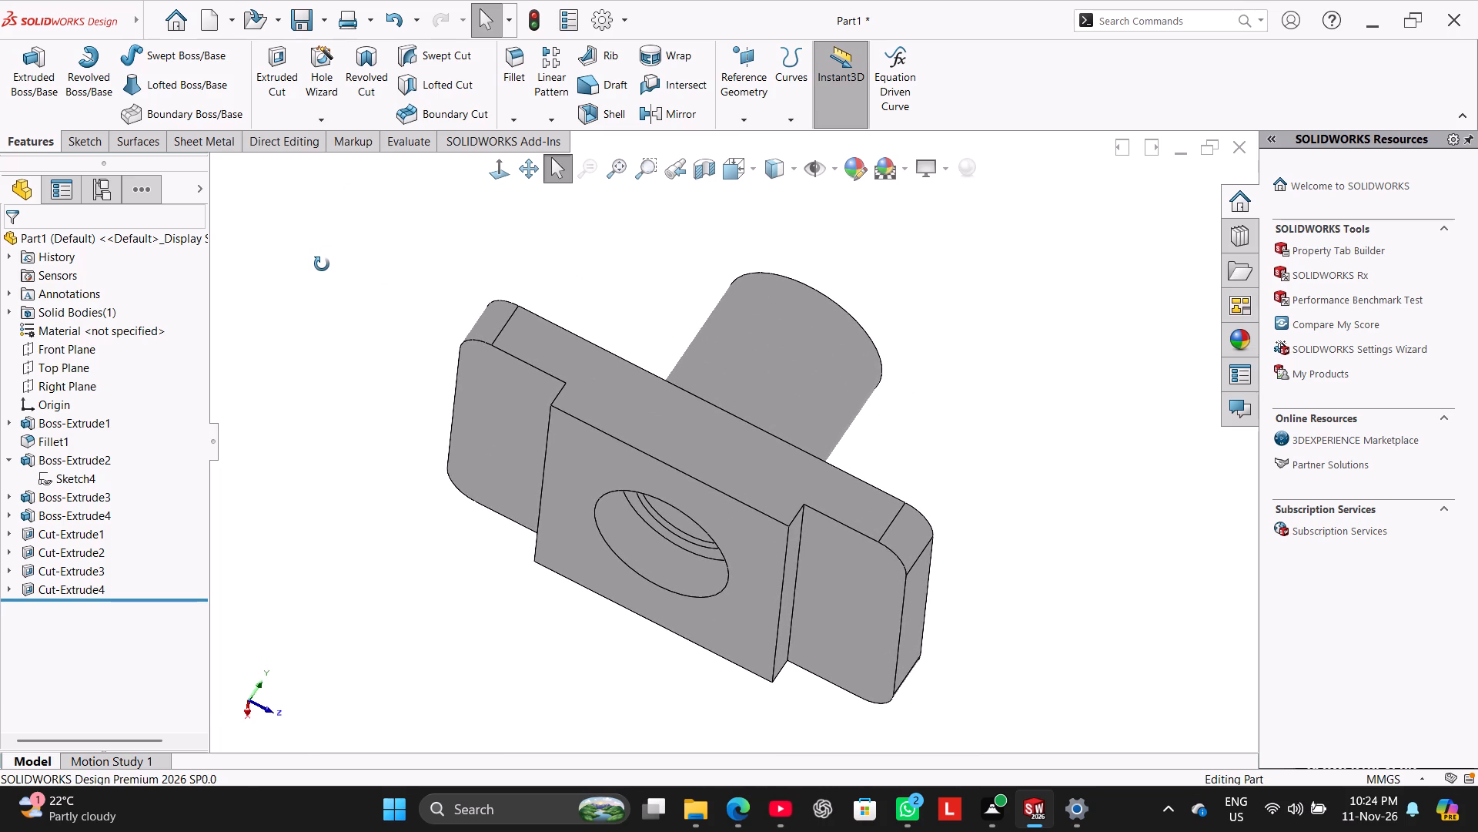
pyautogui.moveTo(322, 264); pyautogui.dragTo(343, 320, button='middle')
pyautogui.click(714, 168)
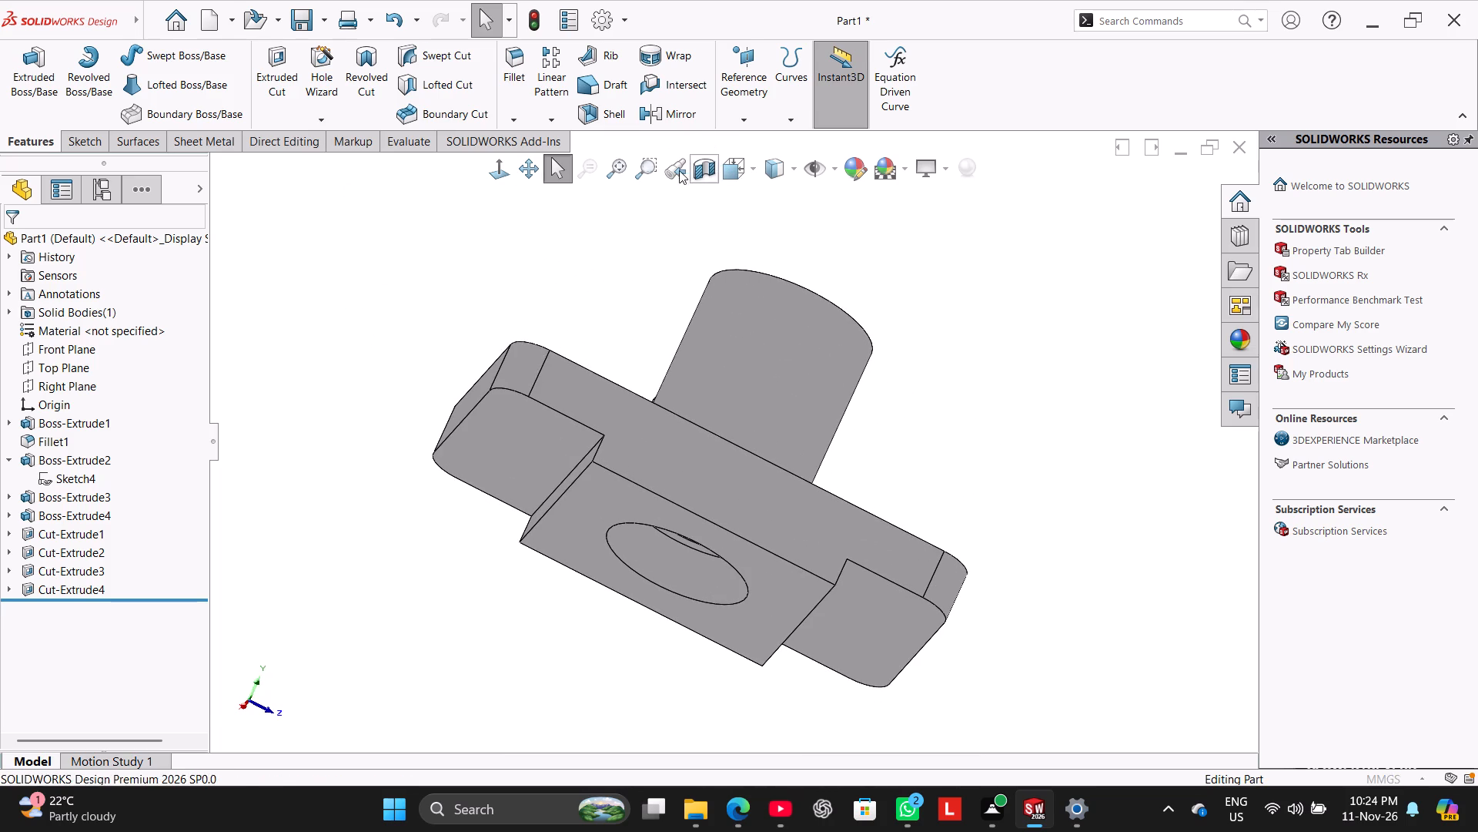
pyautogui.click(489, 169)
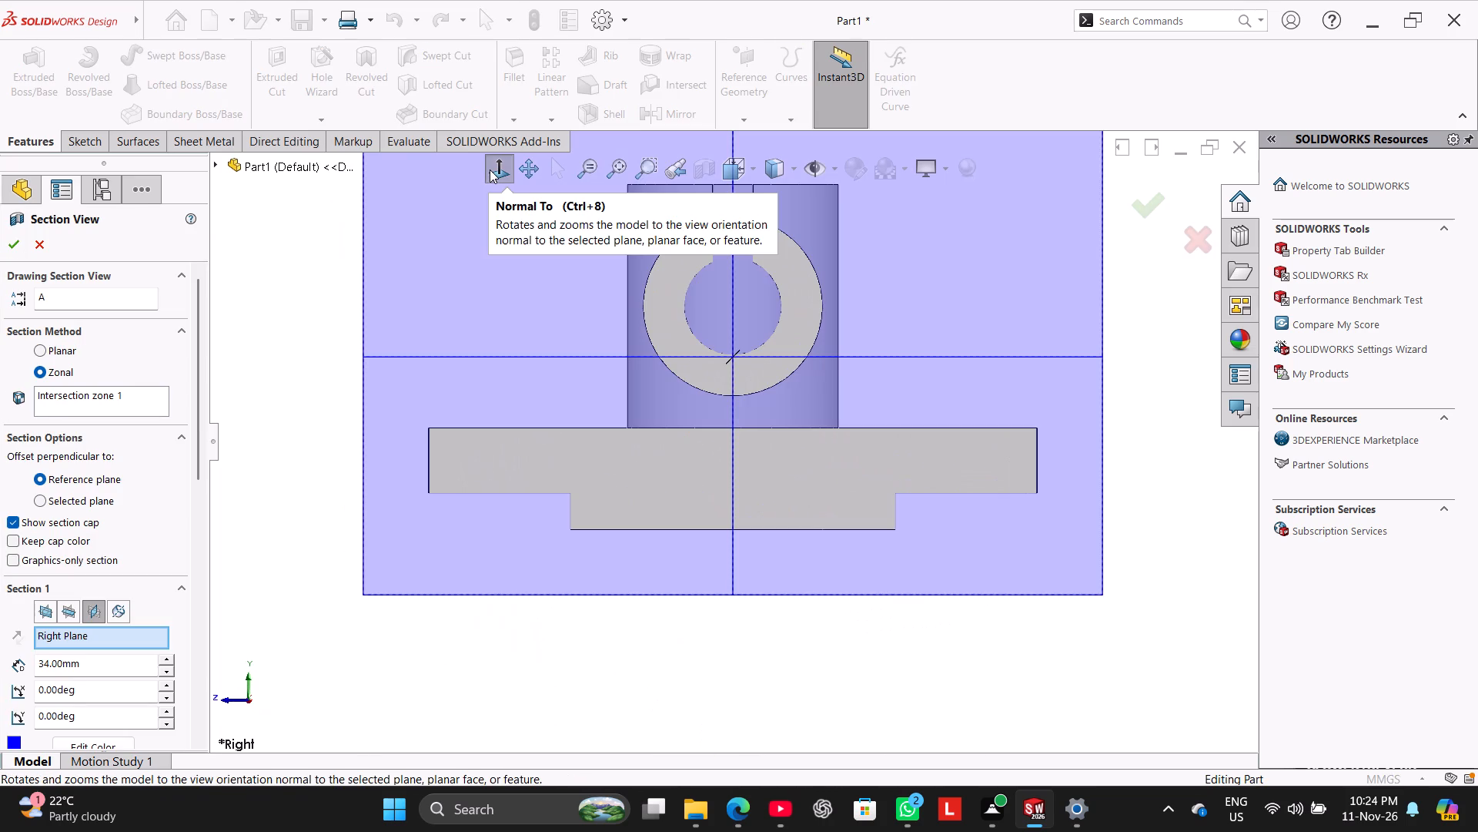
pyautogui.click(40, 238)
pyautogui.click(701, 169)
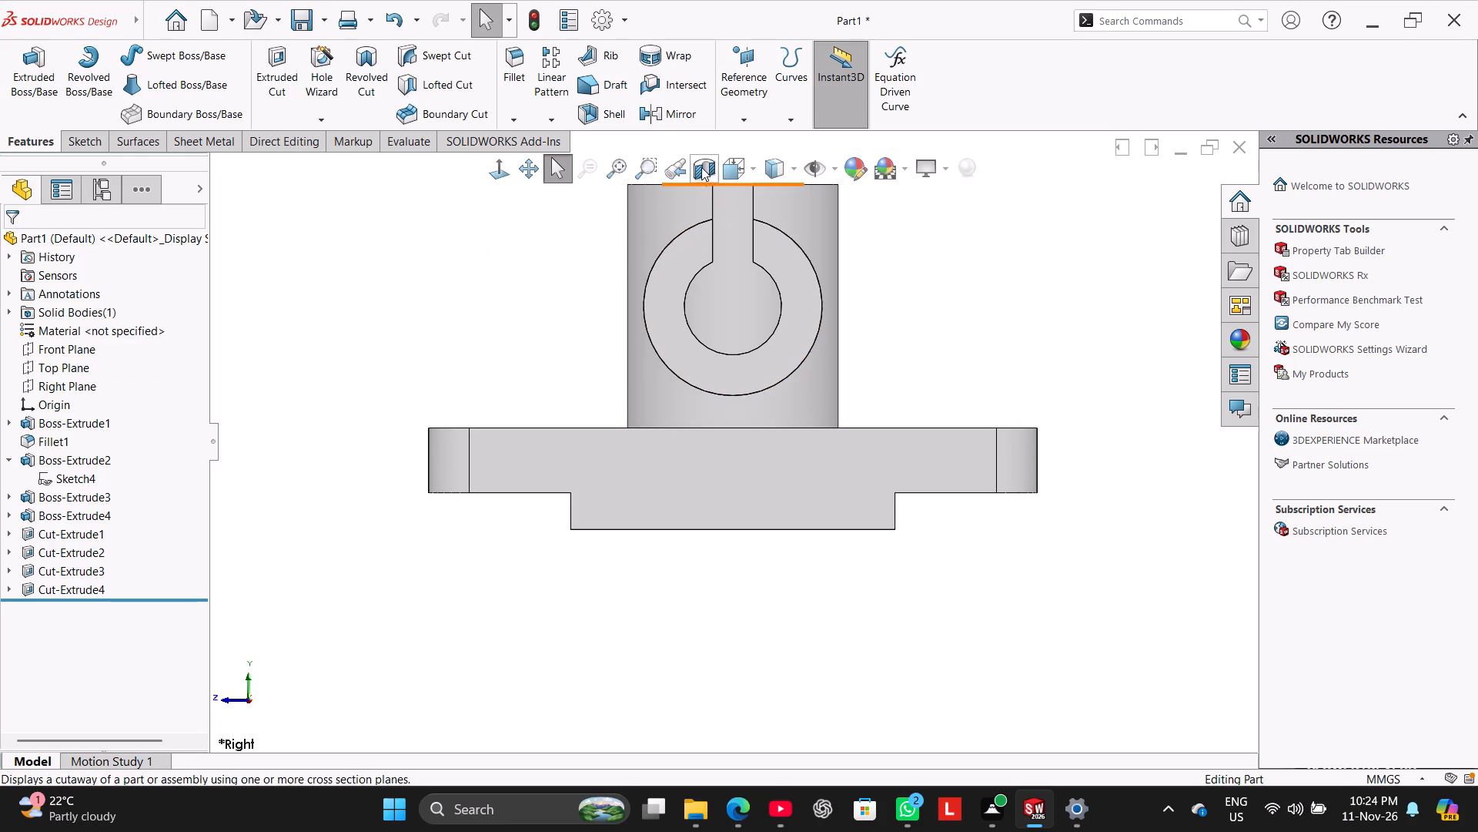
pyautogui.moveTo(386, 414); pyautogui.dragTo(422, 534, button='middle')
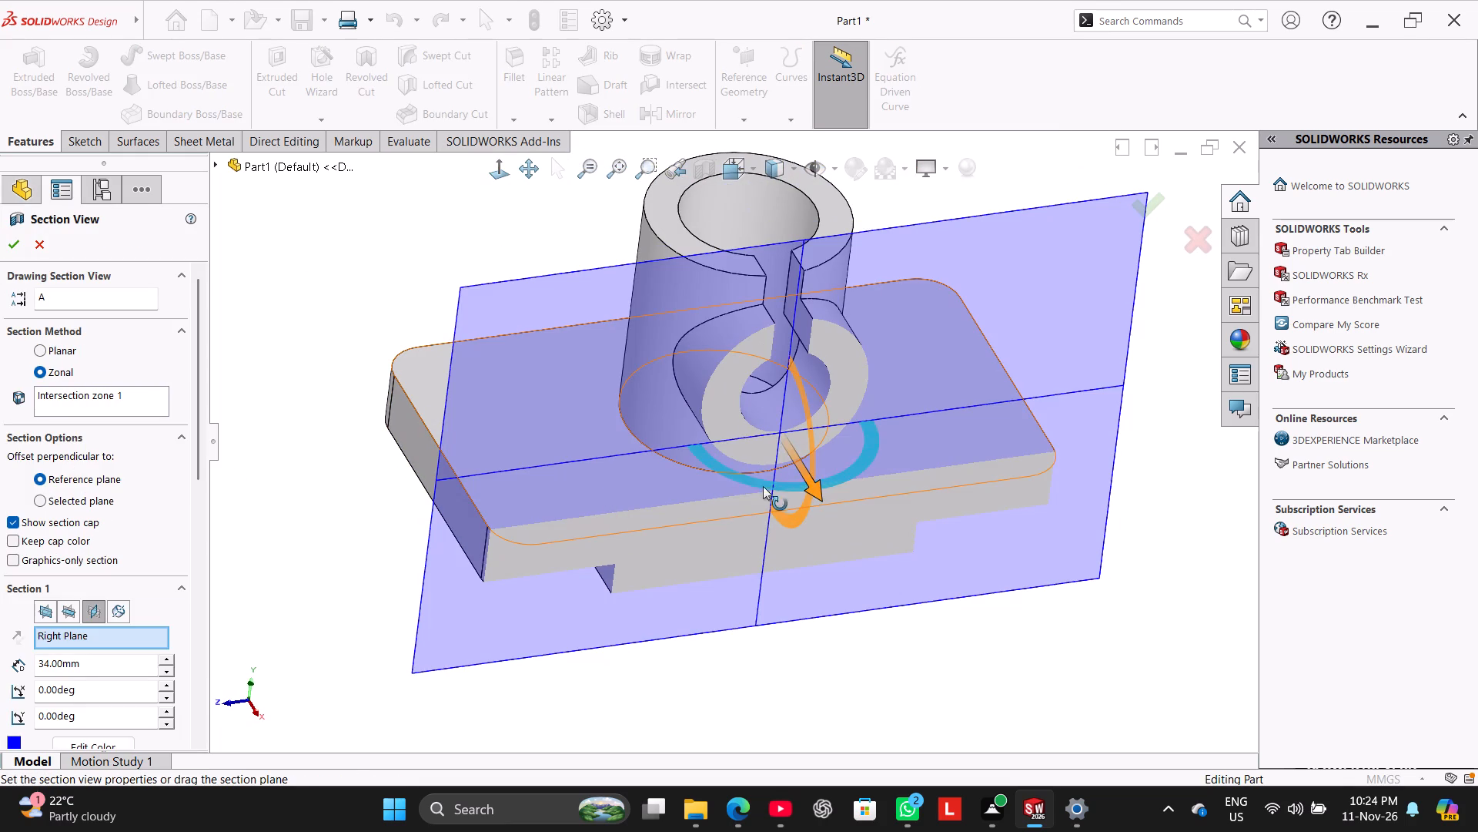
pyautogui.moveTo(808, 487); pyautogui.dragTo(773, 423)
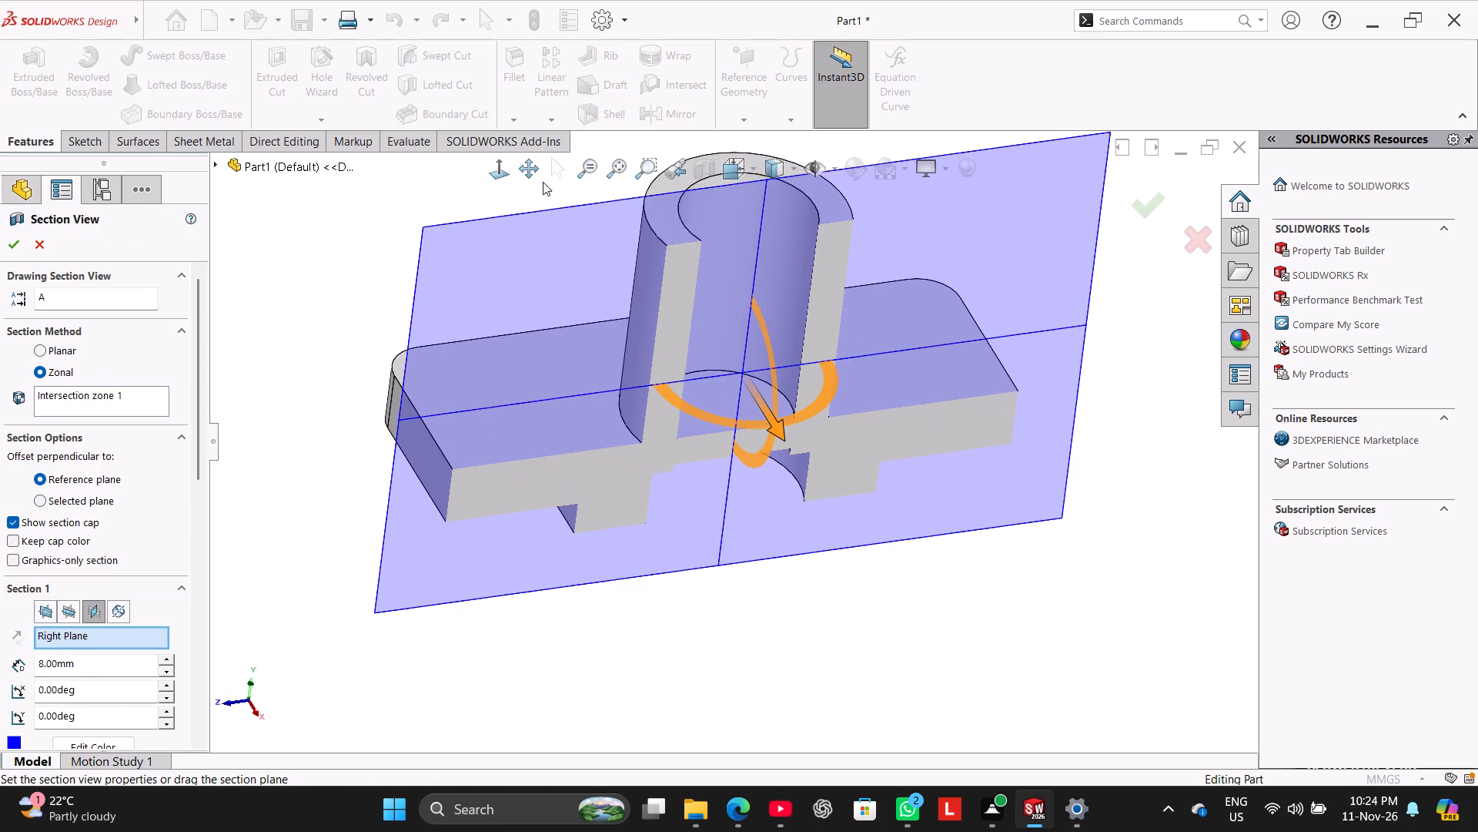
pyautogui.click(510, 162)
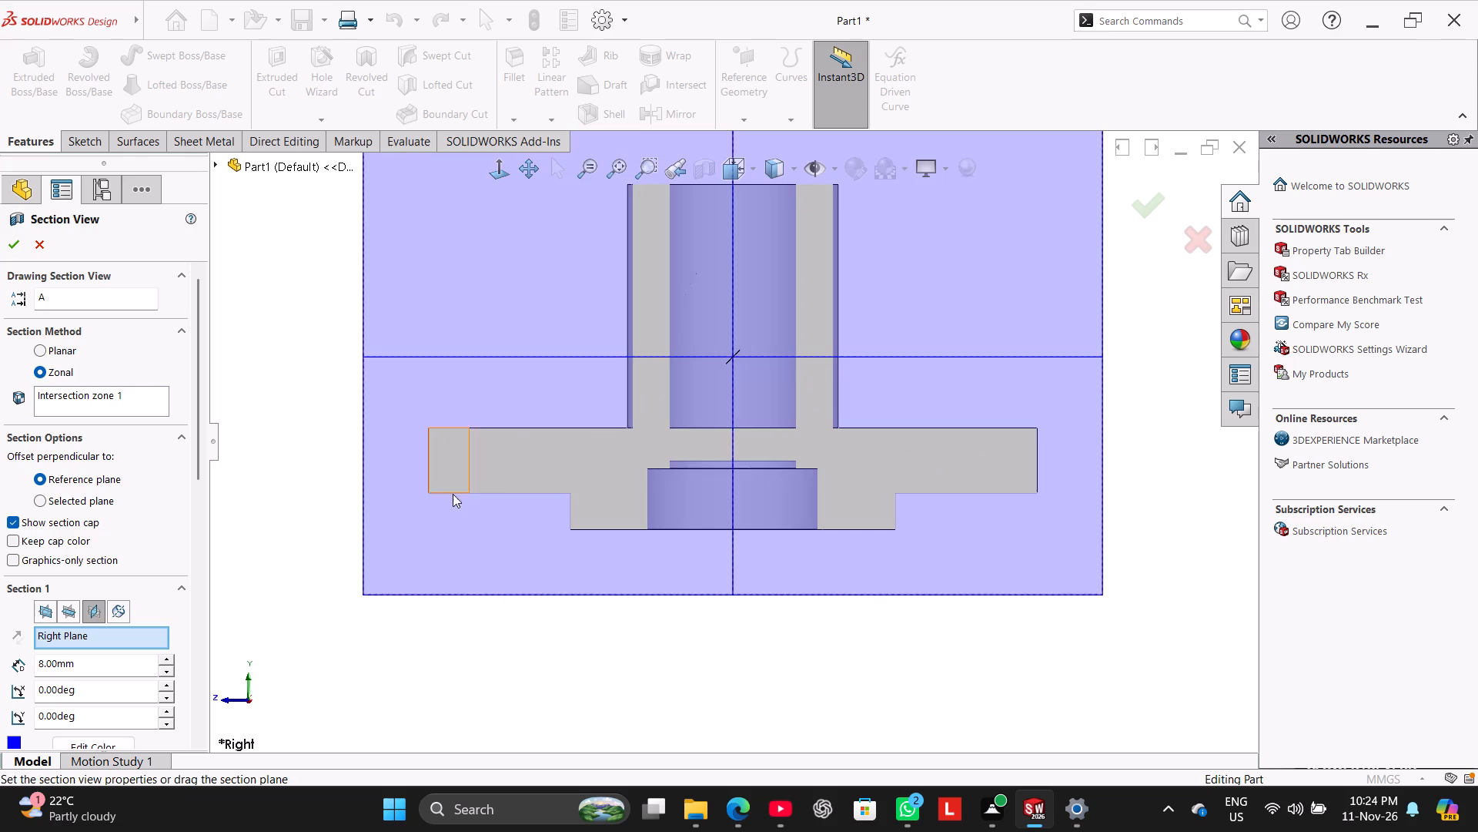
pyautogui.middleClick(512, 628)
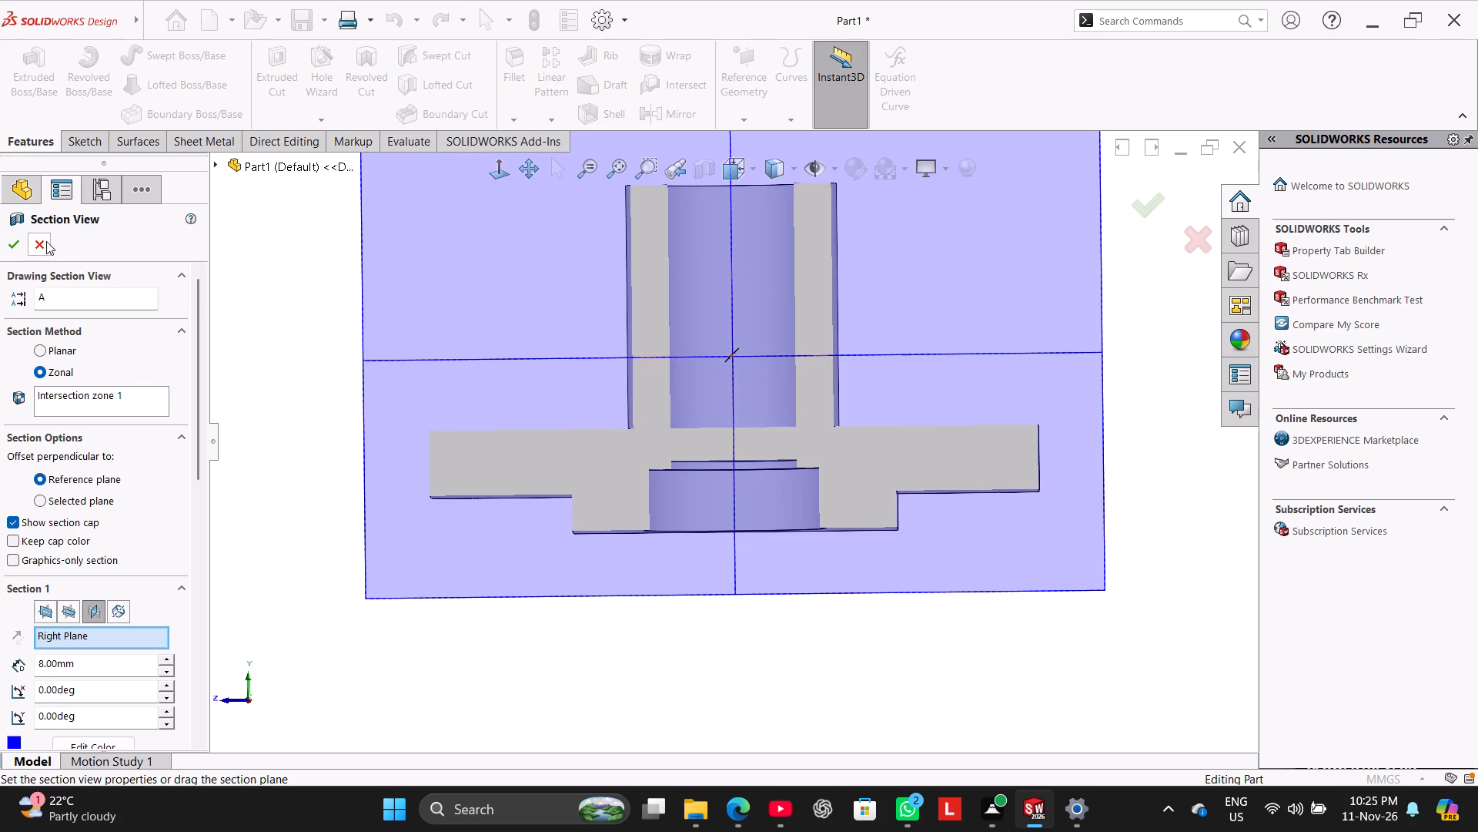
pyautogui.click(46, 241)
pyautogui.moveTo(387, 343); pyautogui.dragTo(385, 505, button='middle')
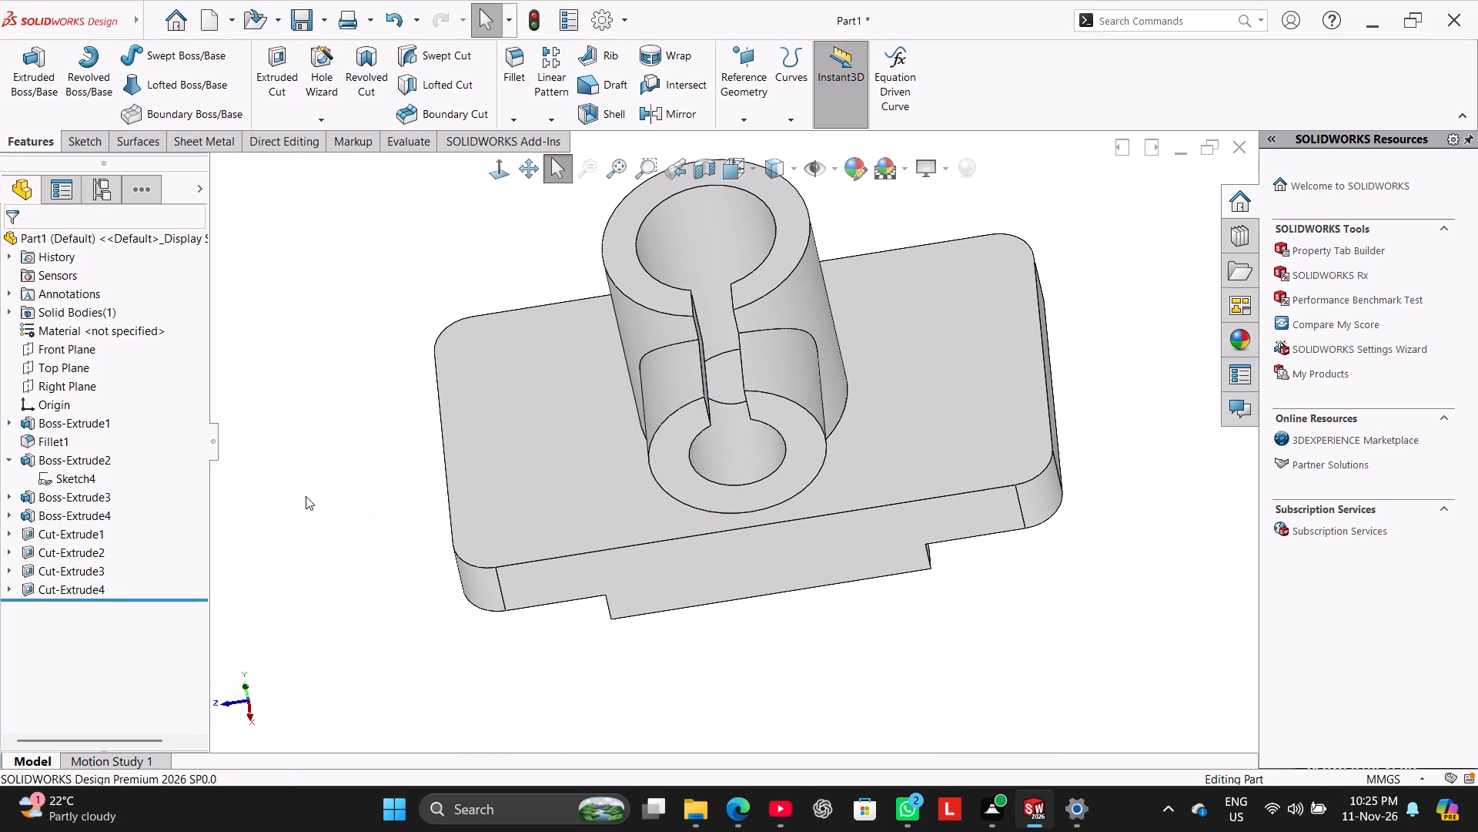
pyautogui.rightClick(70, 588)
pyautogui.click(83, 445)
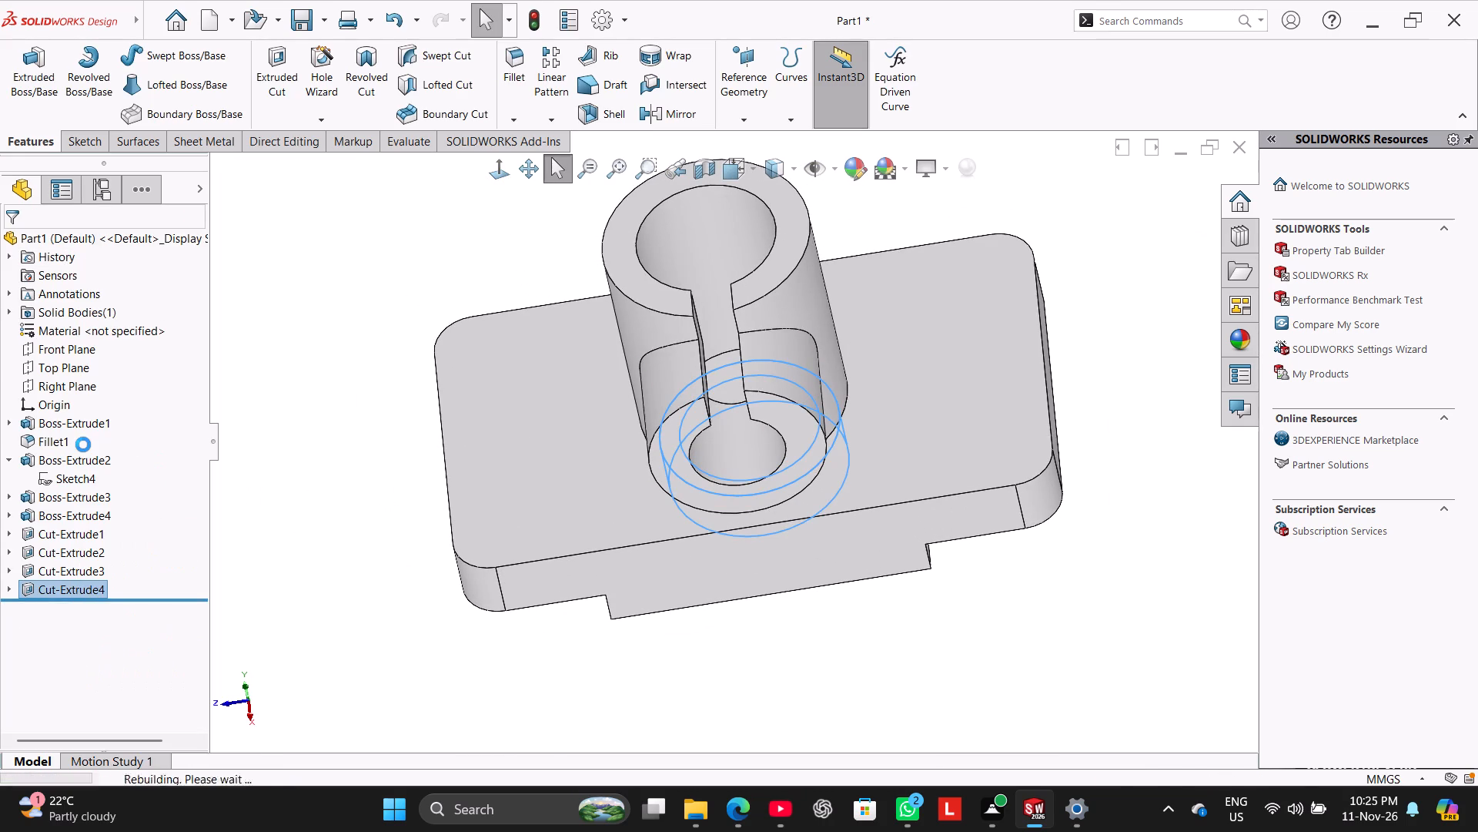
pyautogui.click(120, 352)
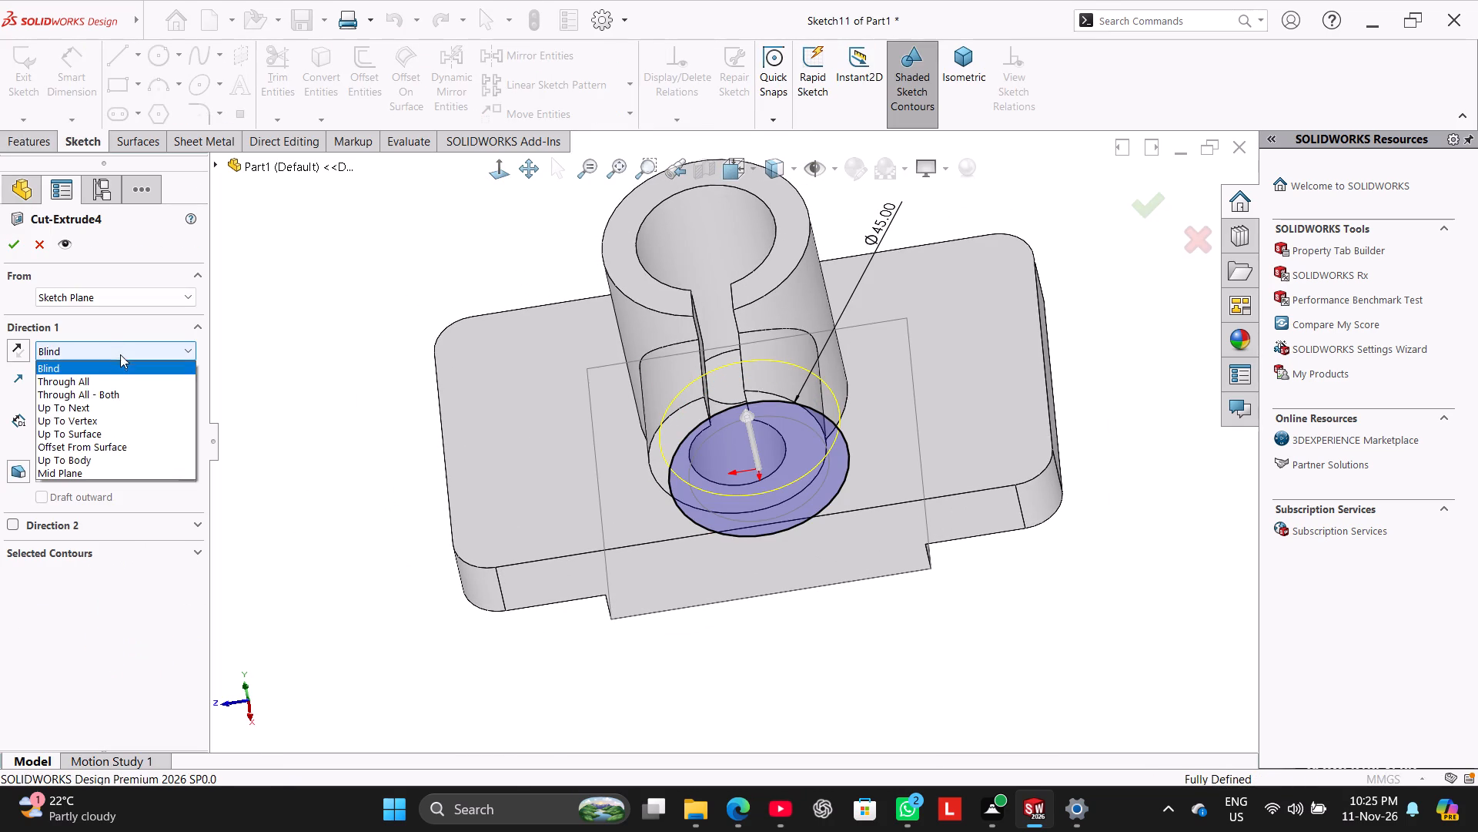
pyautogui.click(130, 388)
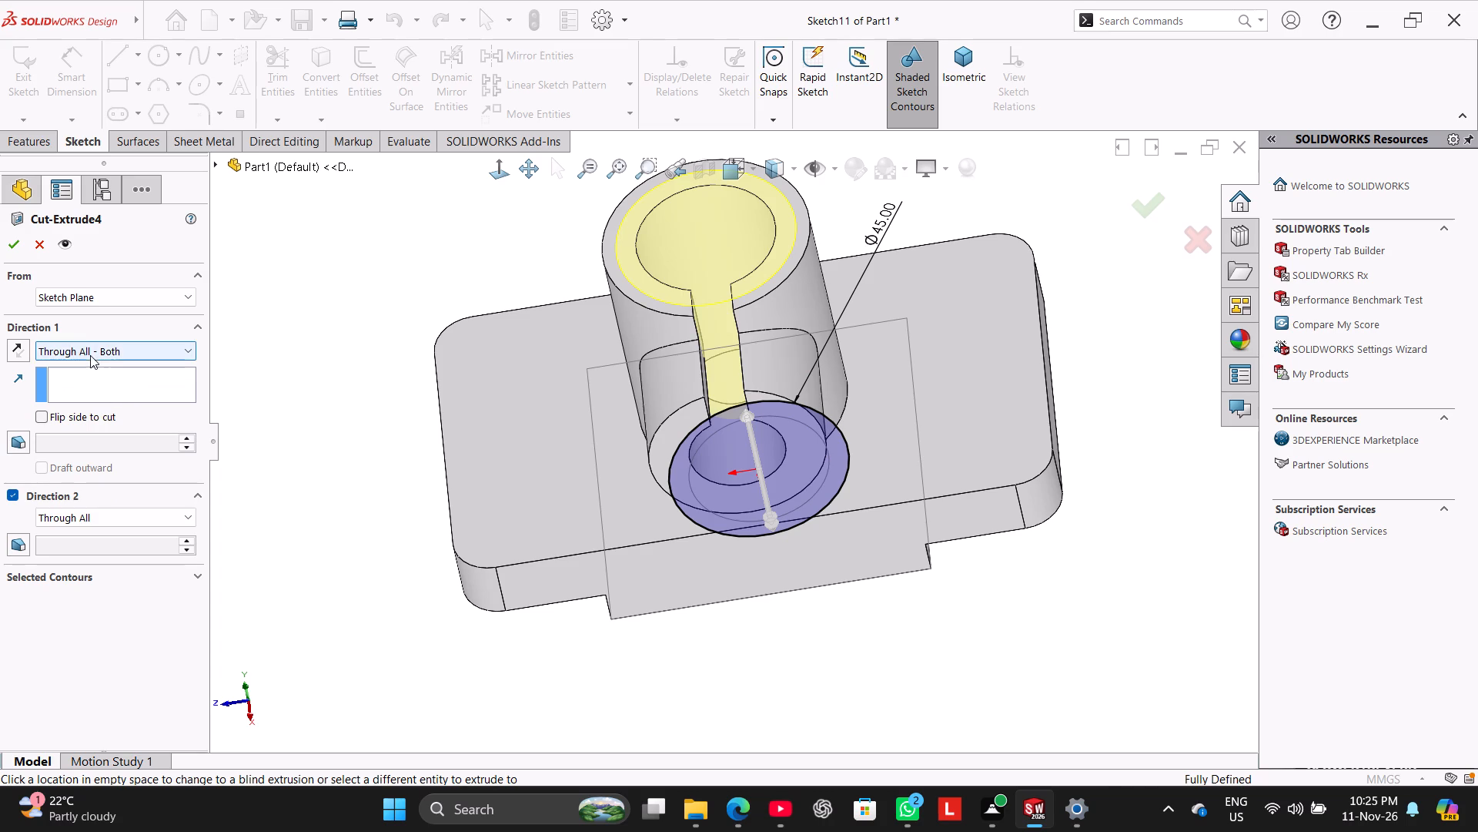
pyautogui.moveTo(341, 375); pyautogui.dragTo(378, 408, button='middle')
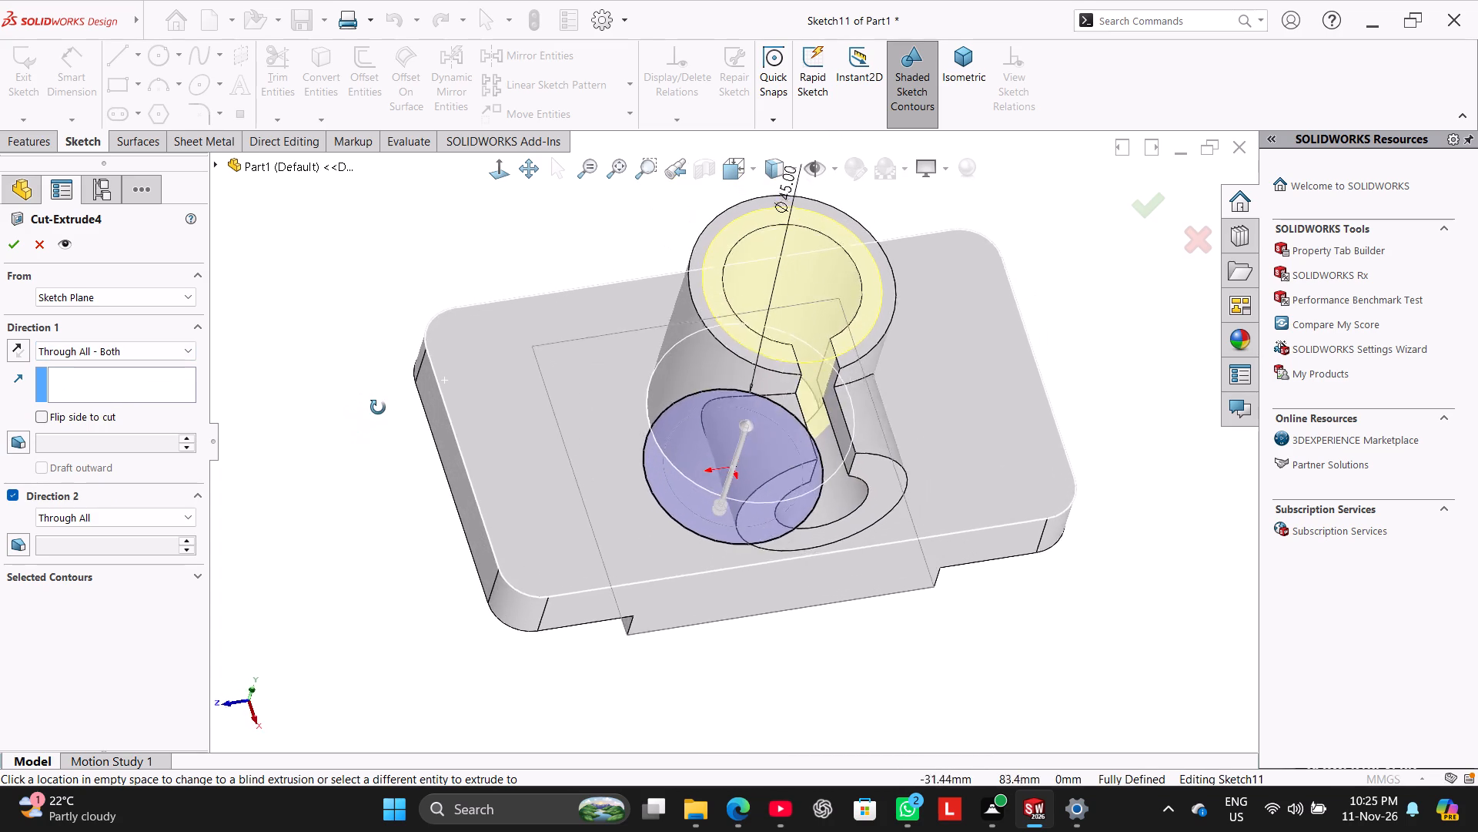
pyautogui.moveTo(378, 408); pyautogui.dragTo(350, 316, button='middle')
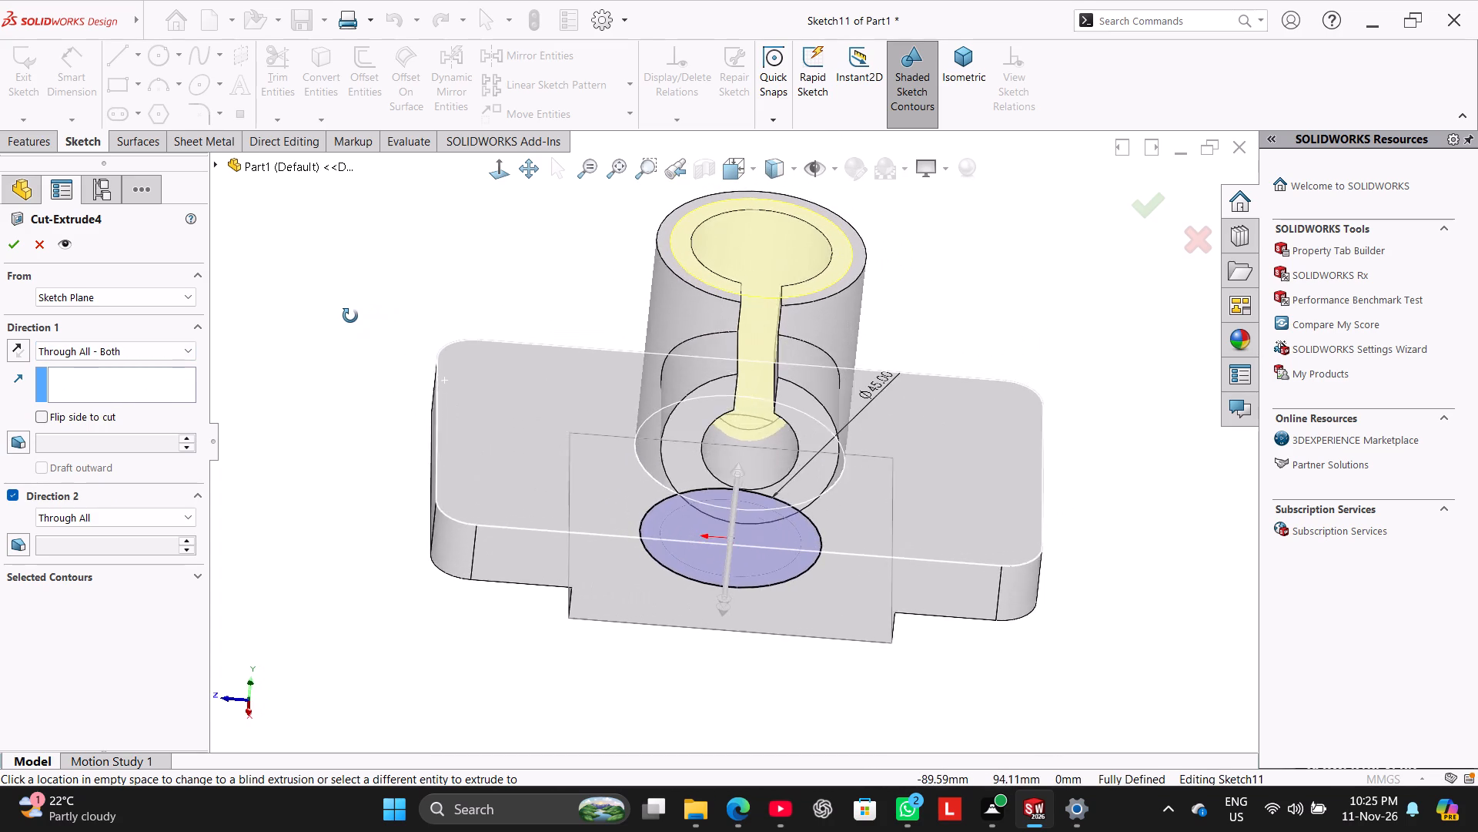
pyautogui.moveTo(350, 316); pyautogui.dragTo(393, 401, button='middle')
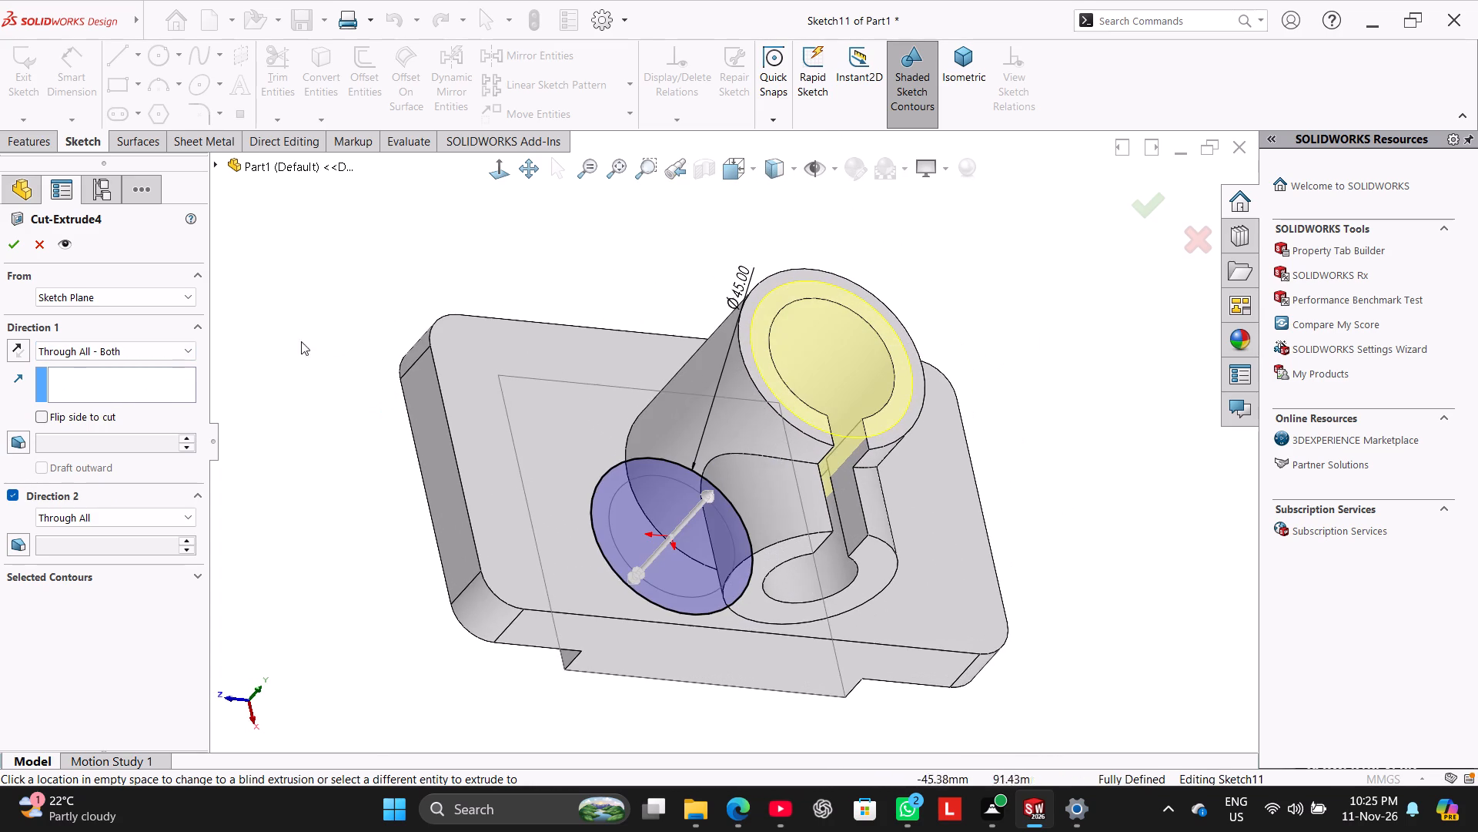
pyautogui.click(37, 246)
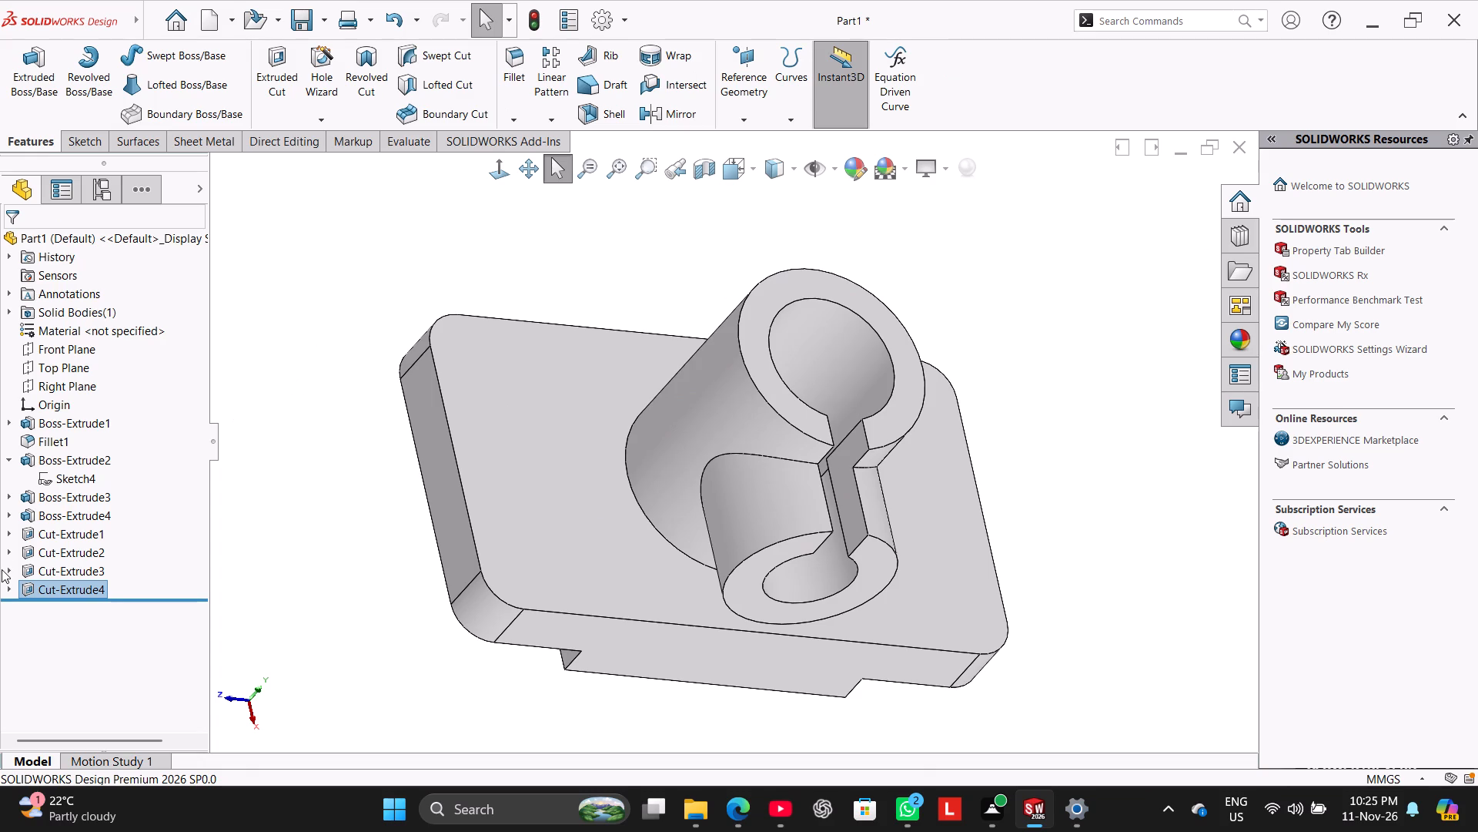
# Change the end condition of Cut-Extrude3, the 35 mm bore cut, to Through All - Both.
pyautogui.click(5, 567)
pyautogui.click(15, 568)
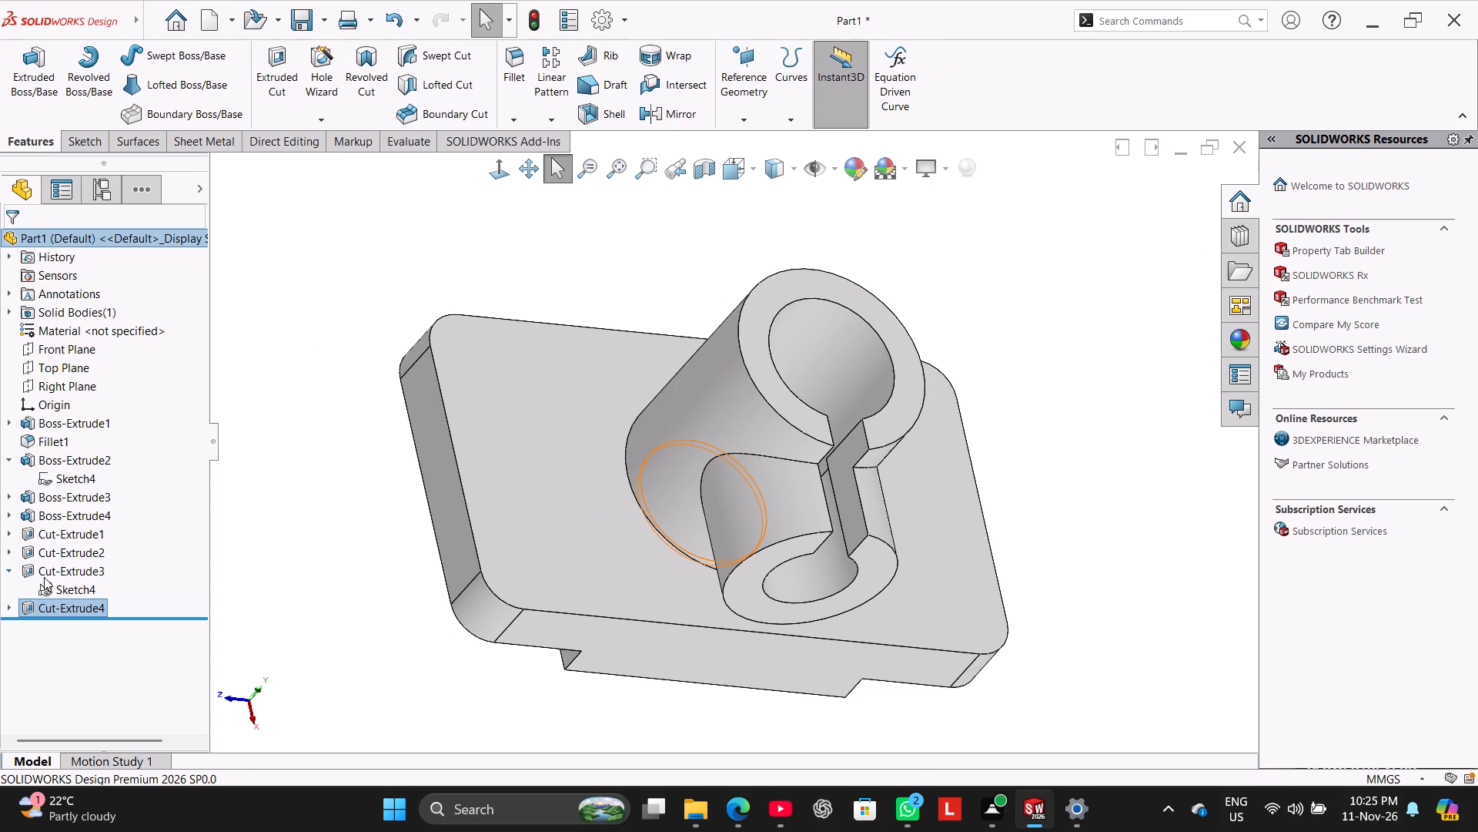
pyautogui.click(10, 572)
pyautogui.rightClick(29, 570)
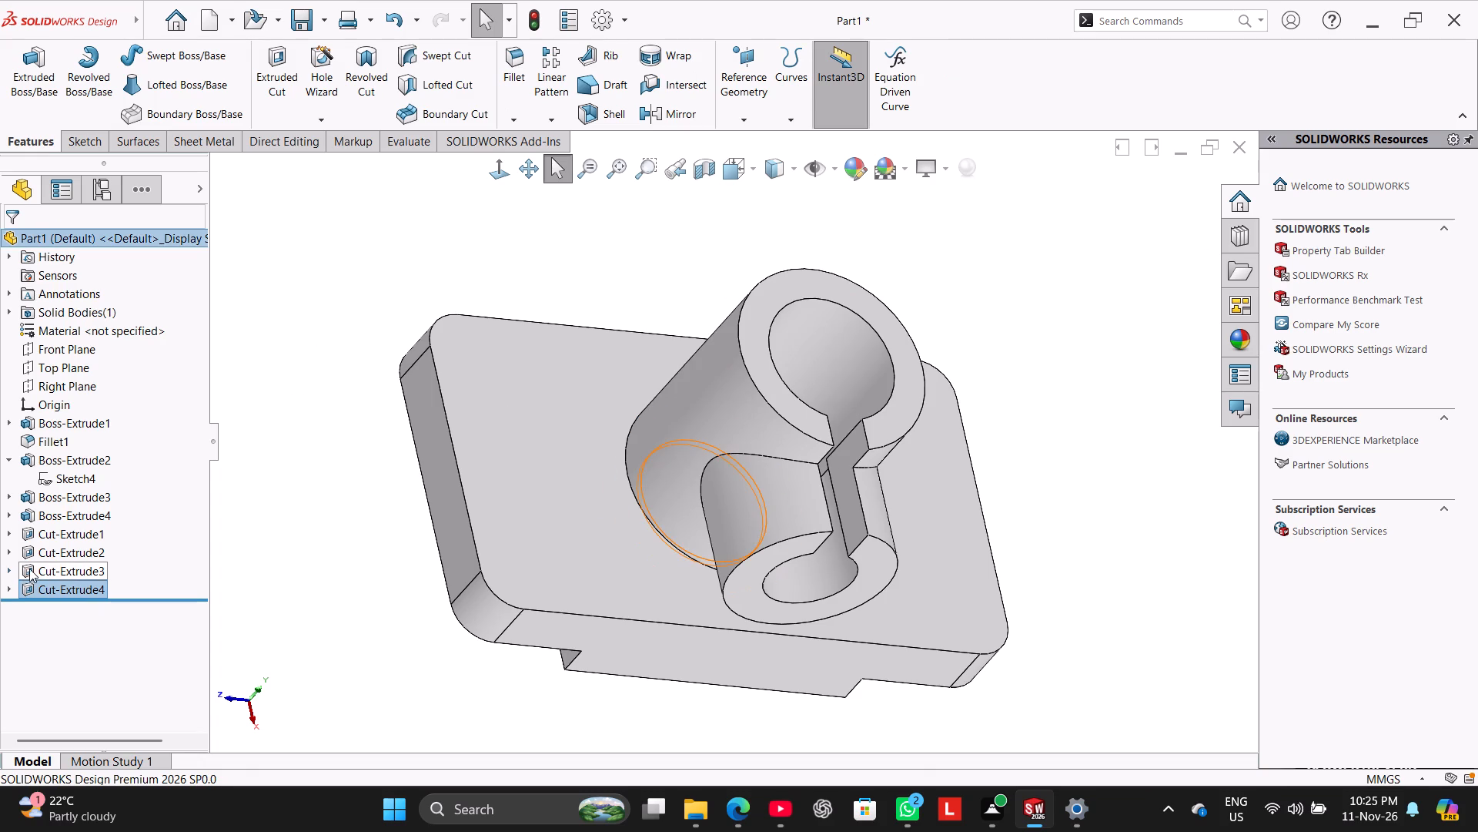
pyautogui.click(45, 448)
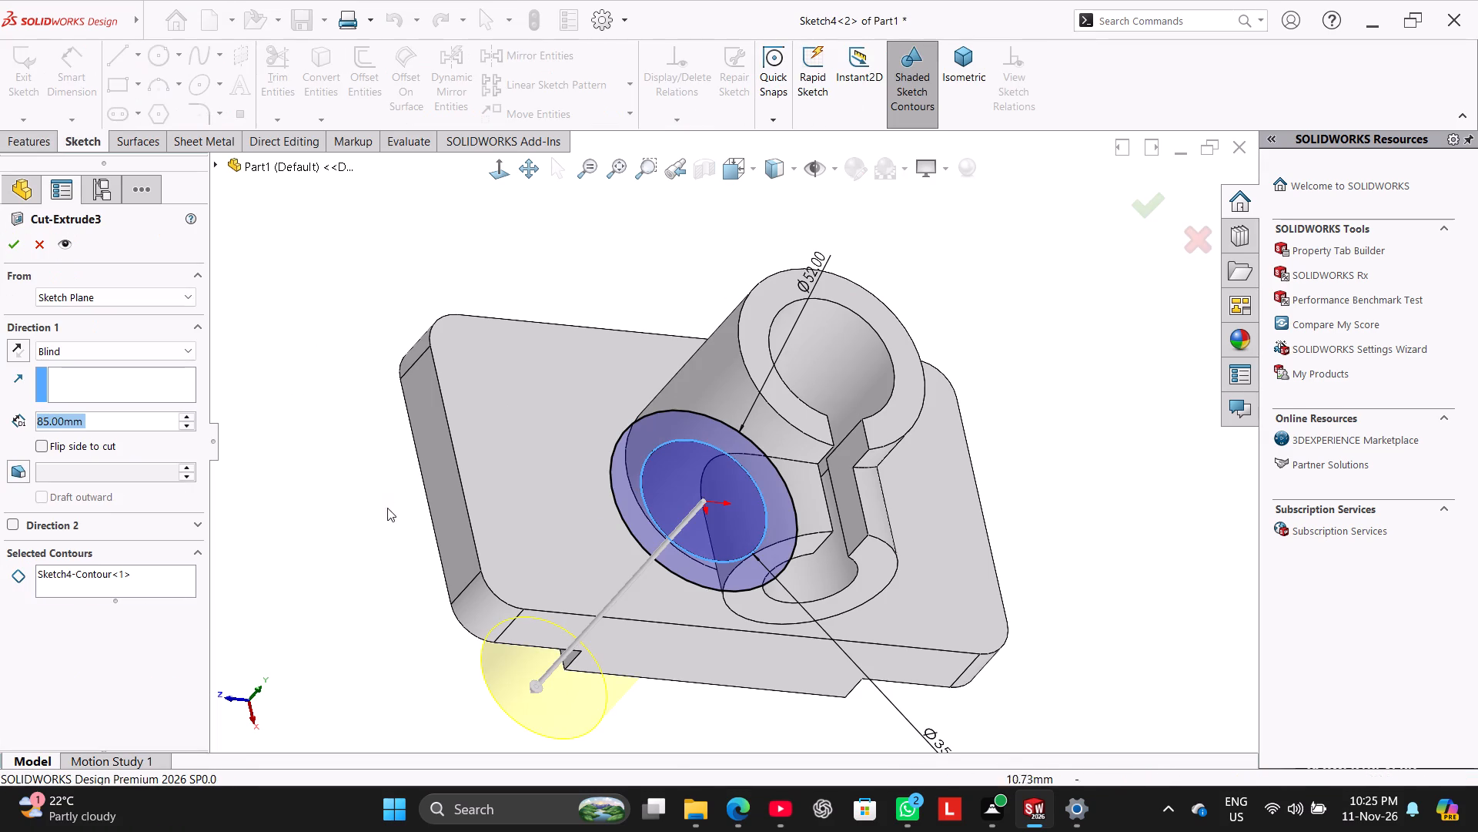
pyautogui.moveTo(357, 523); pyautogui.dragTo(360, 515, button='middle')
pyautogui.click(122, 358)
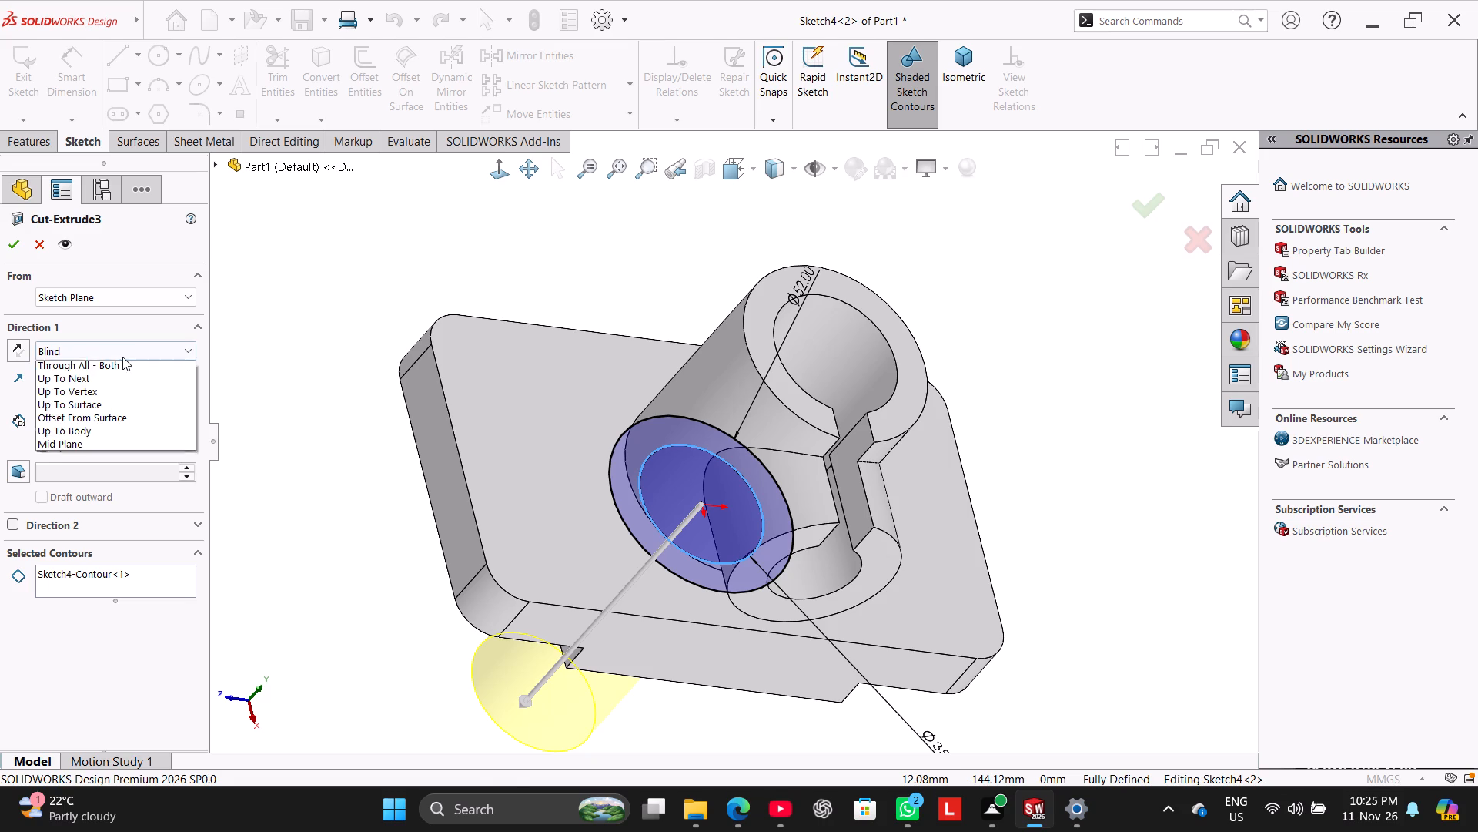
pyautogui.click(134, 389)
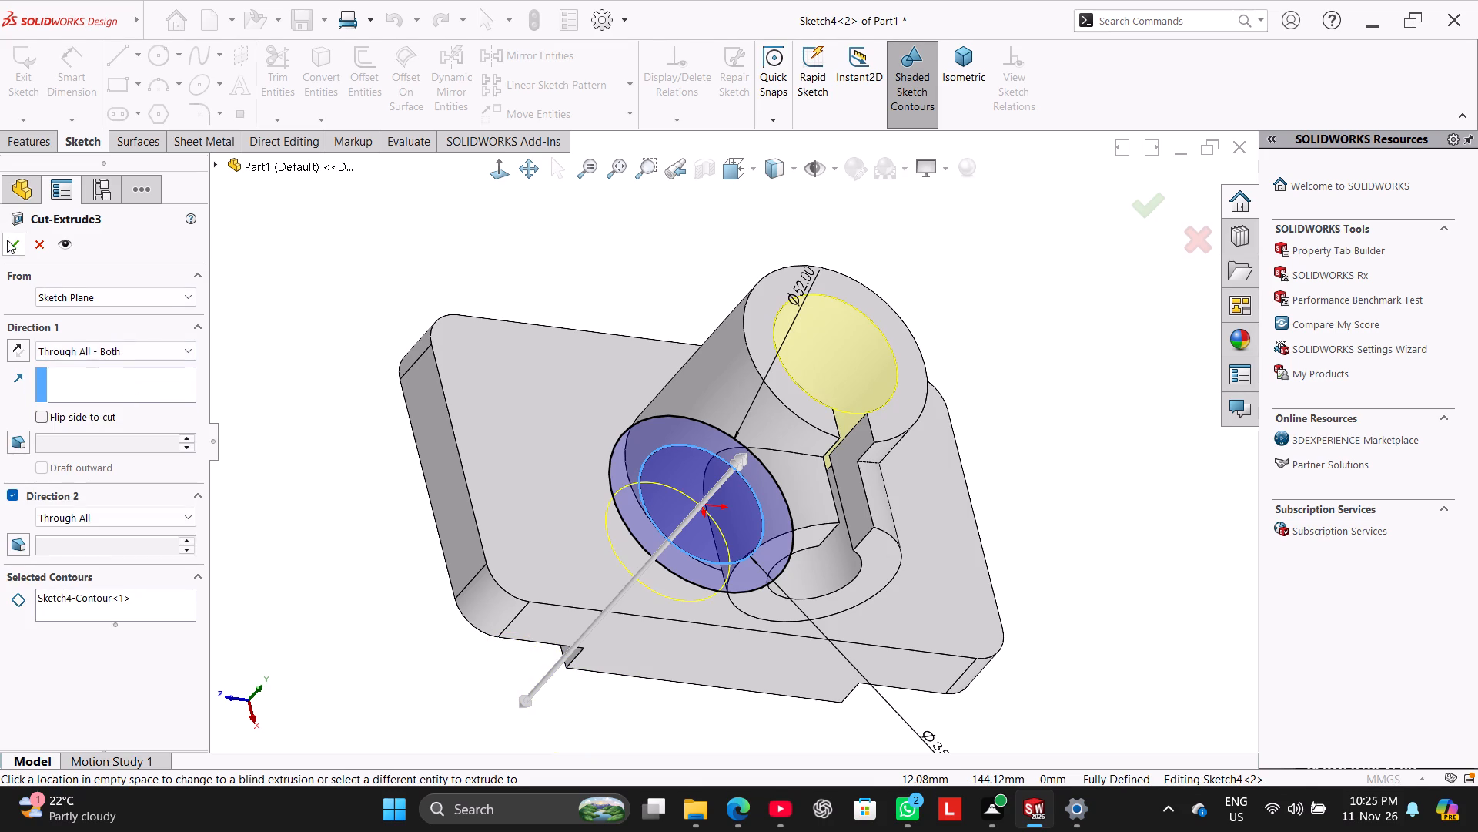
pyautogui.click(7, 240)
pyautogui.click(390, 438)
pyautogui.moveTo(381, 454); pyautogui.dragTo(332, 510, button='middle')
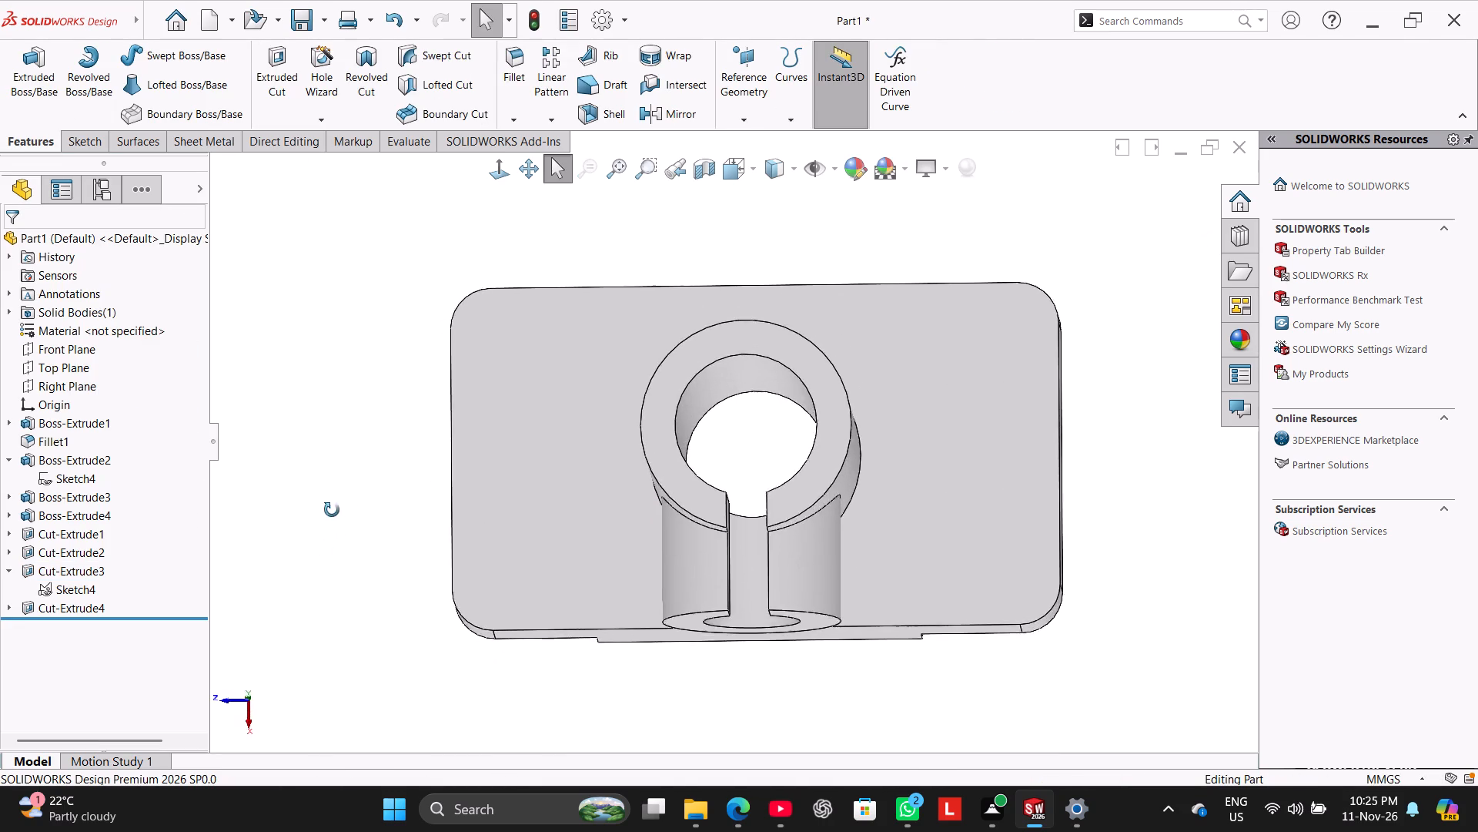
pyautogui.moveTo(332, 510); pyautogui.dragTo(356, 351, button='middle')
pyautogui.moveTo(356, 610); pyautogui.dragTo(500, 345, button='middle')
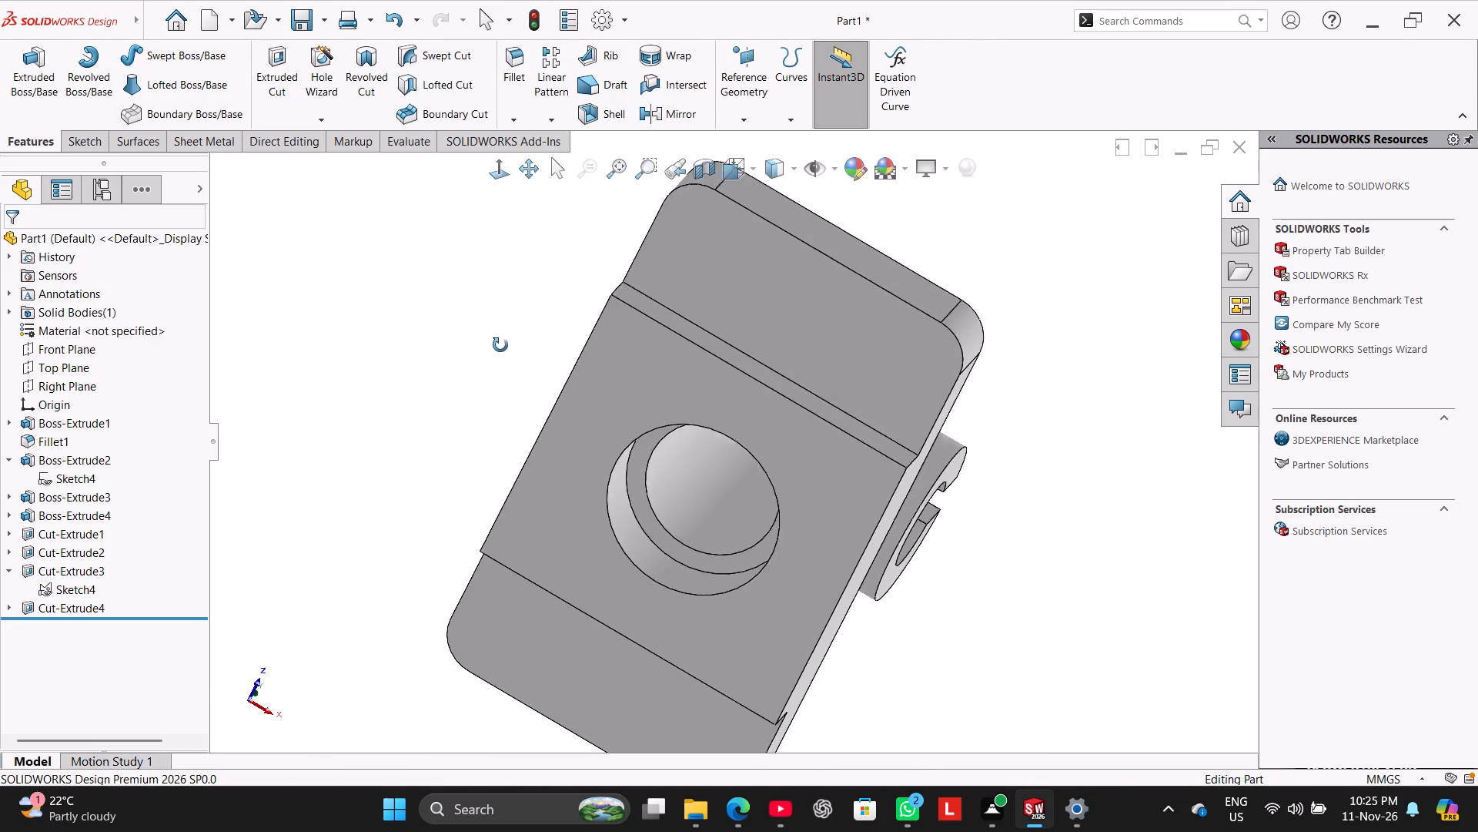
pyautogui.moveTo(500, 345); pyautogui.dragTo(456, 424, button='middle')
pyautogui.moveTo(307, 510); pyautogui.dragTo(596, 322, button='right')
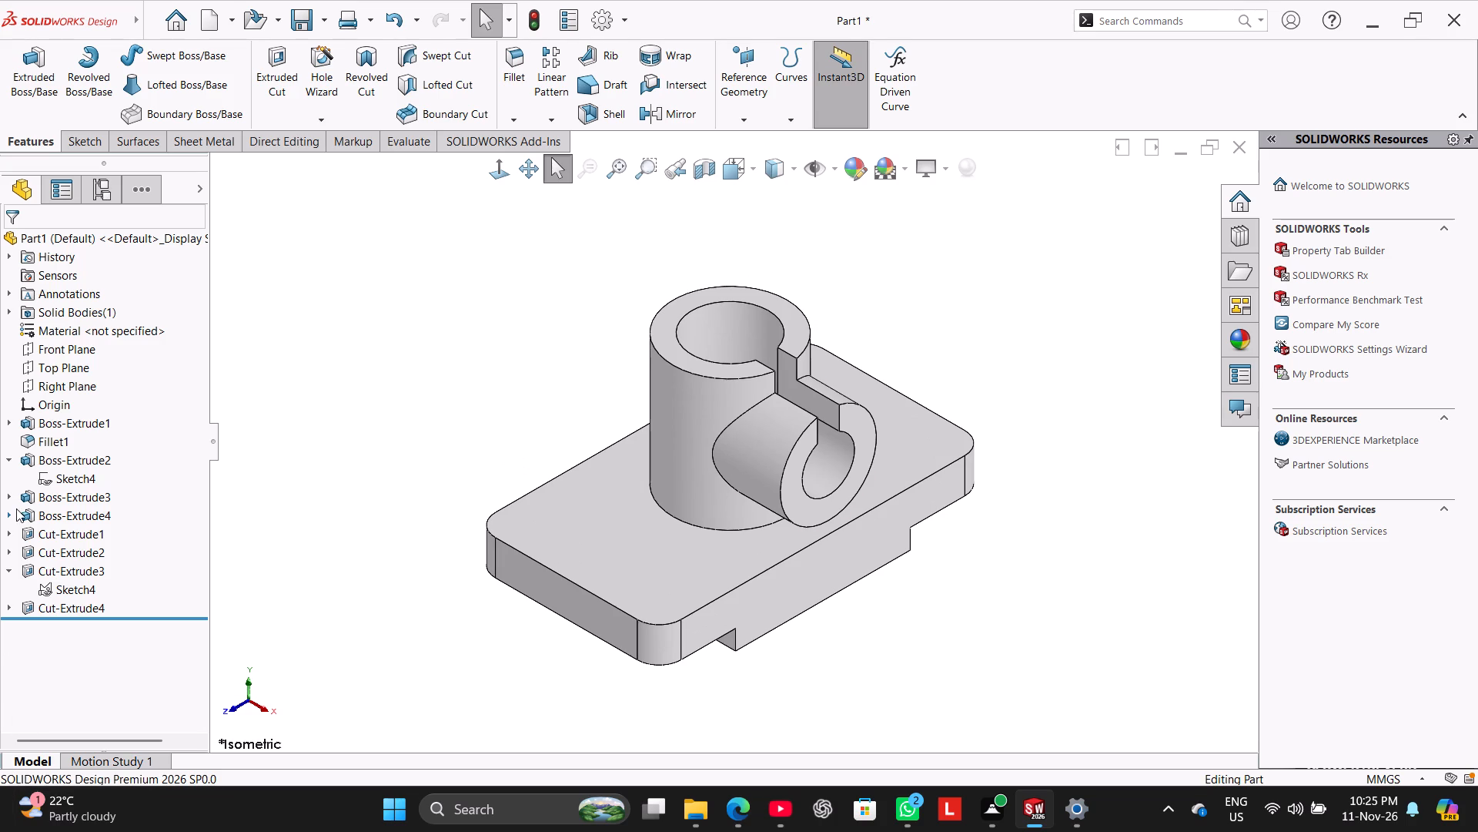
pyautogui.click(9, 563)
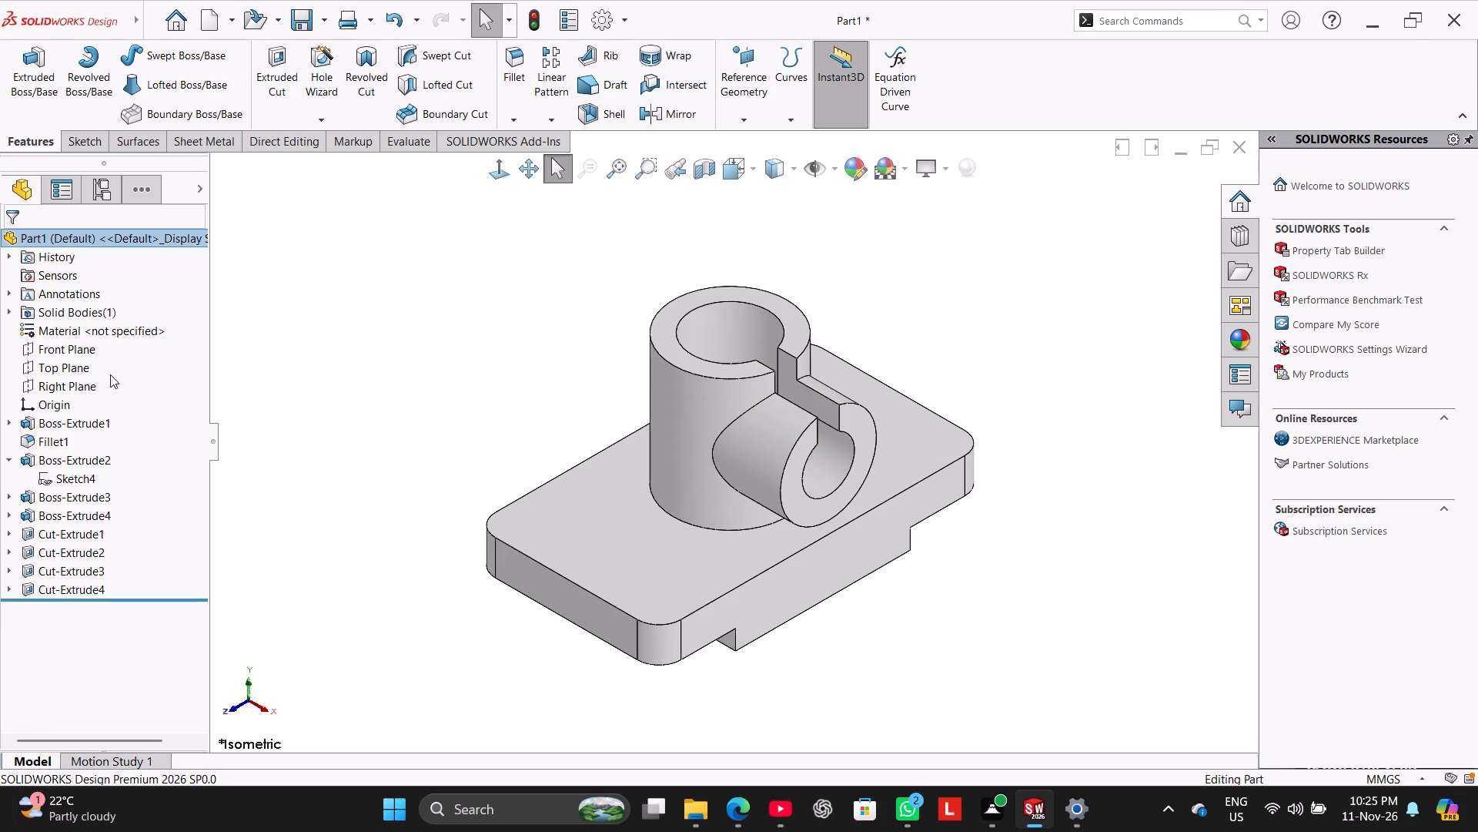
# On the Right Plane, sketch an open stepped line from the hub's rear top corner to the base's rear top corner, stepping about 50 mm above the pad underside.
pyautogui.click(81, 373)
pyautogui.click(72, 351)
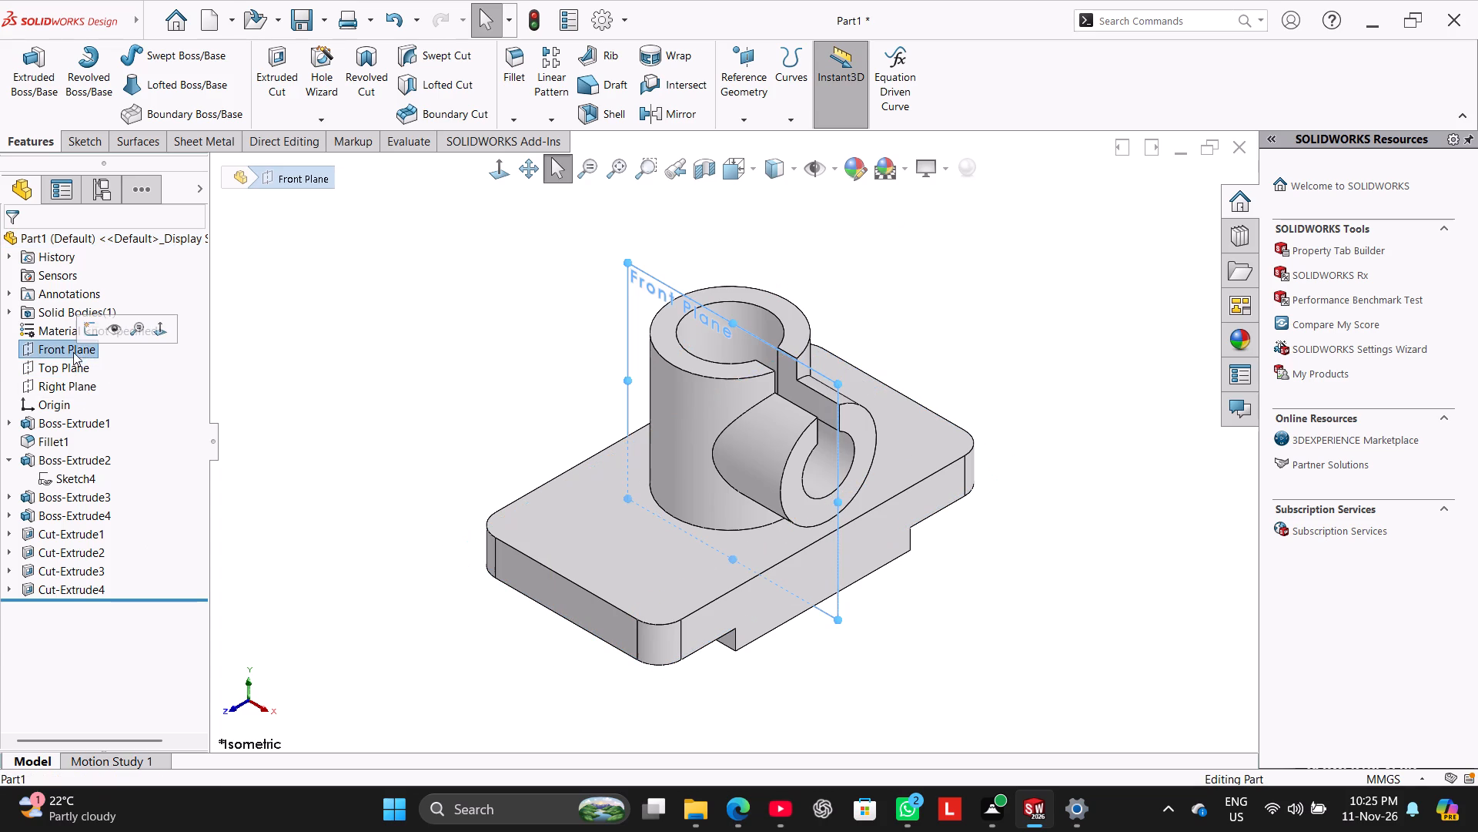
pyautogui.click(75, 383)
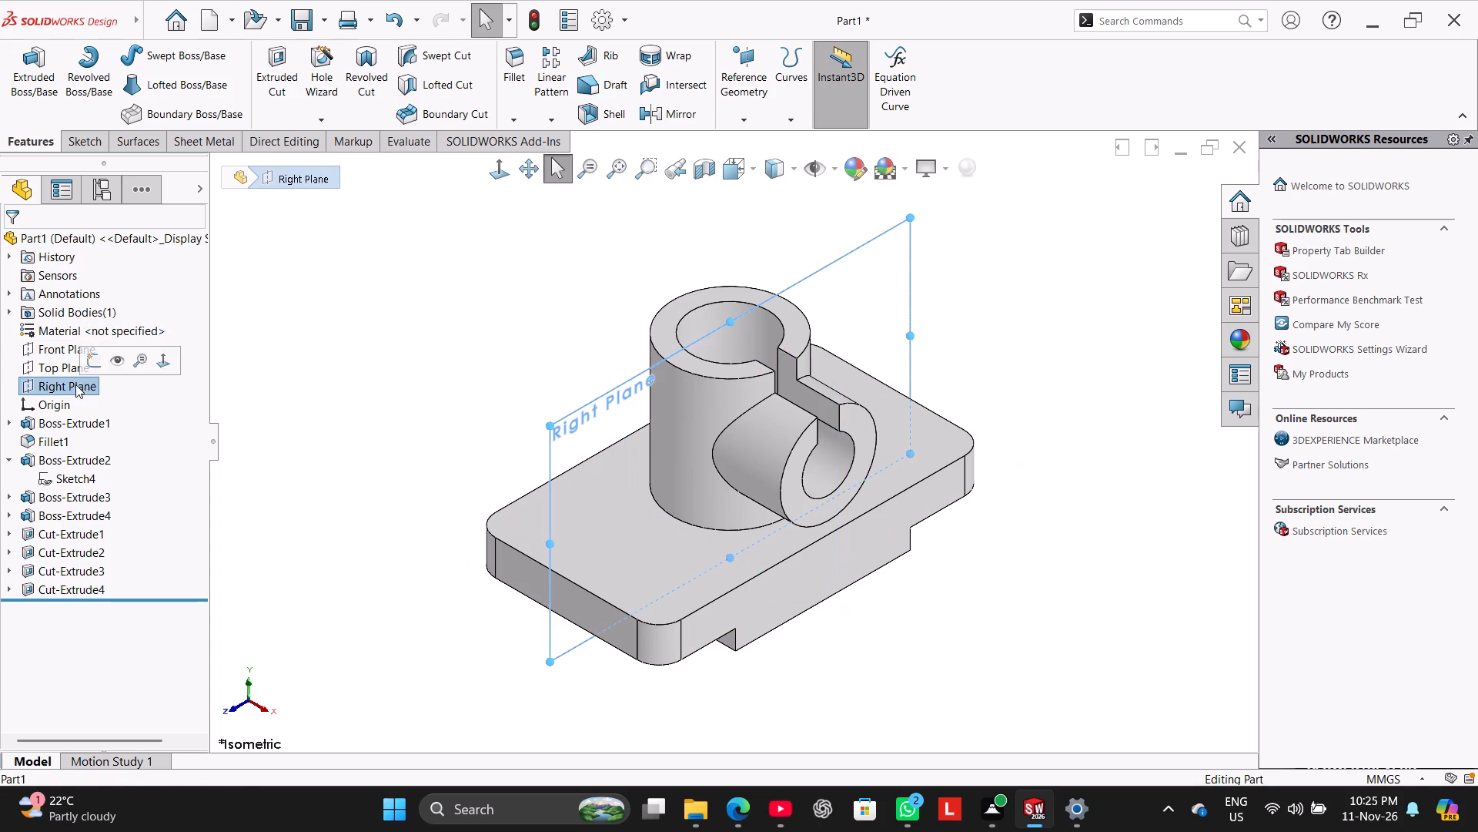
pyautogui.click(91, 357)
pyautogui.click(319, 323)
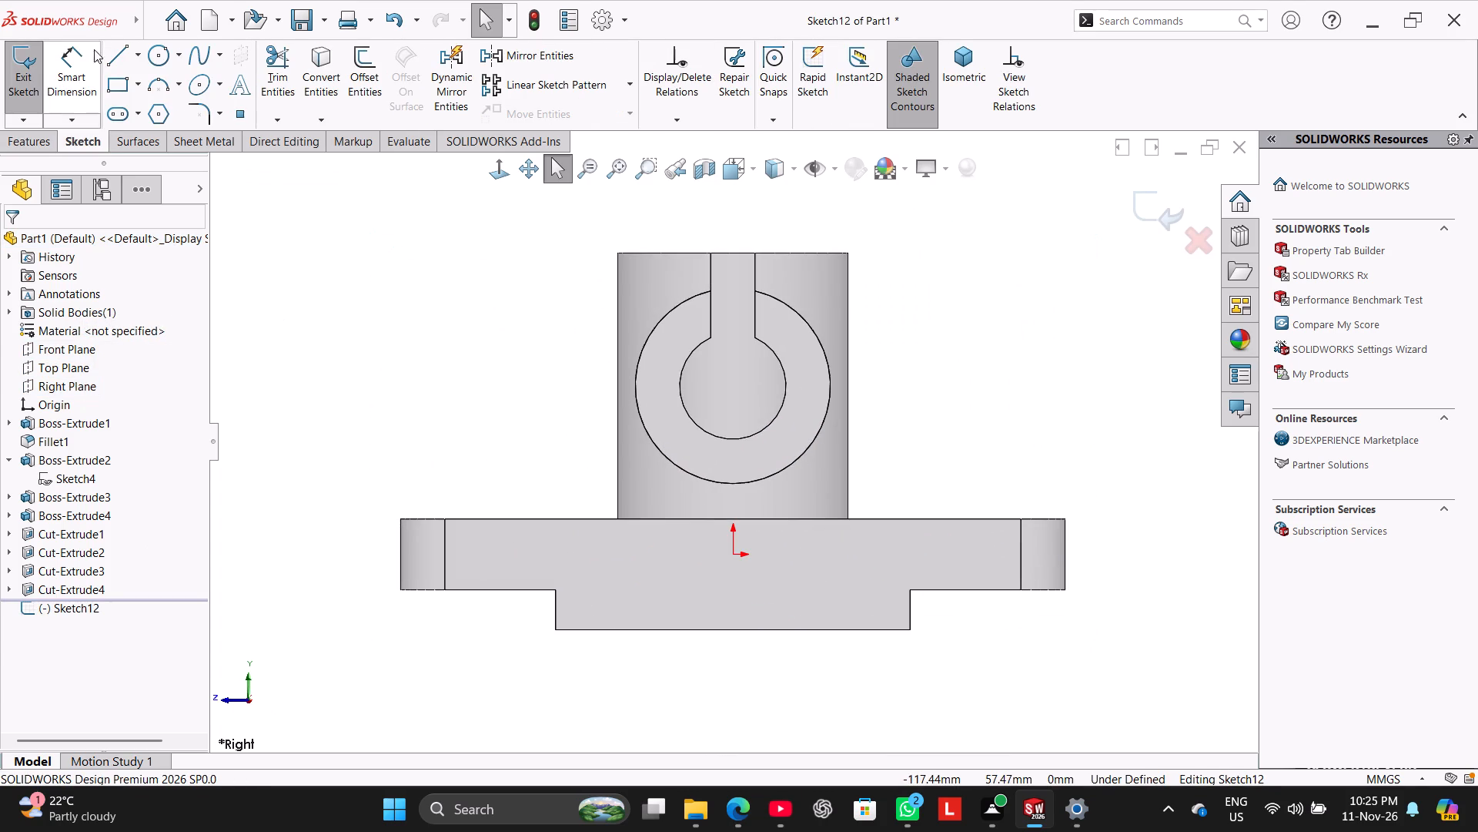
pyautogui.click(115, 62)
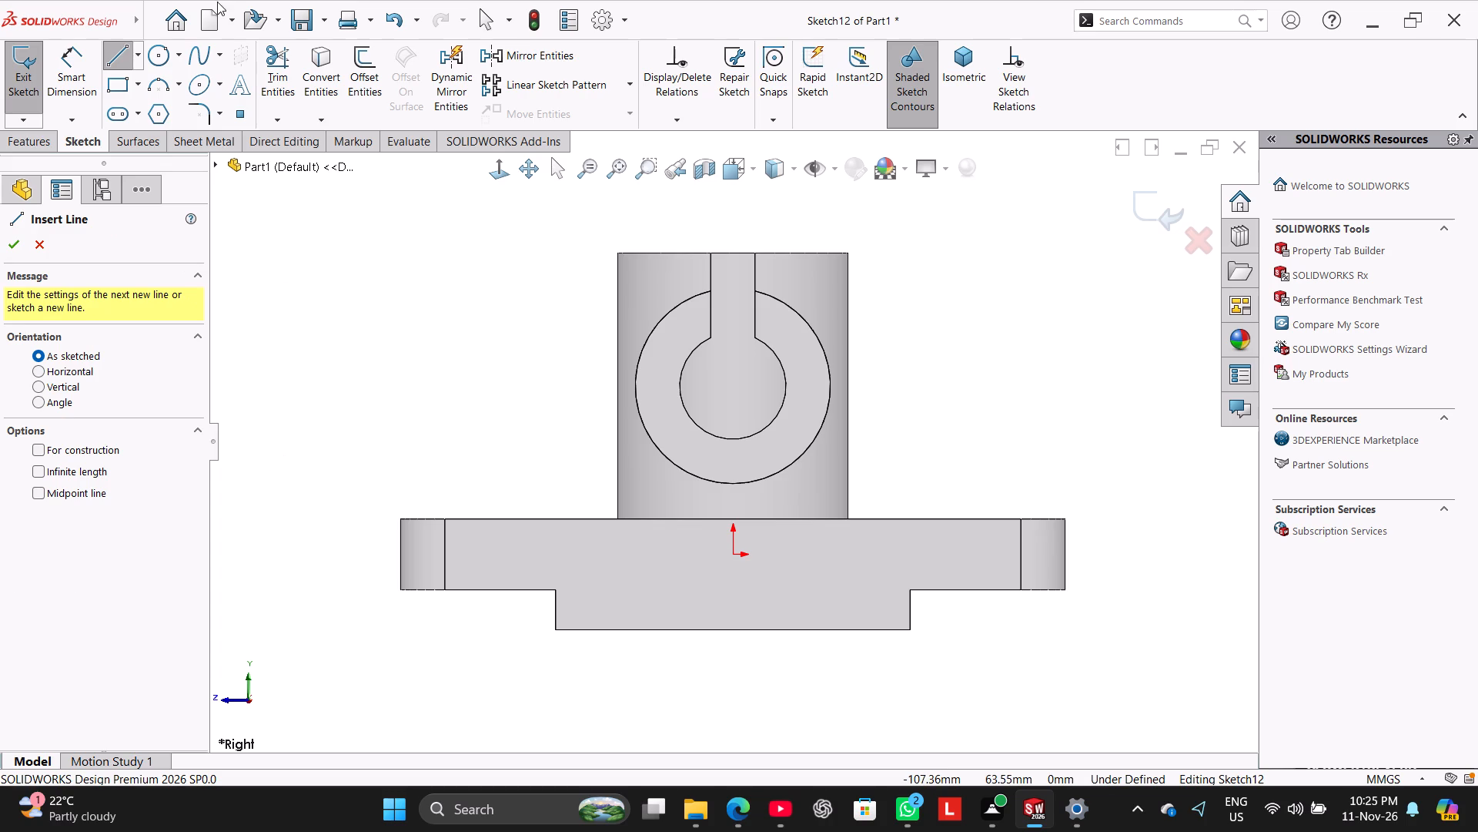
pyautogui.click(847, 252)
pyautogui.click(975, 251)
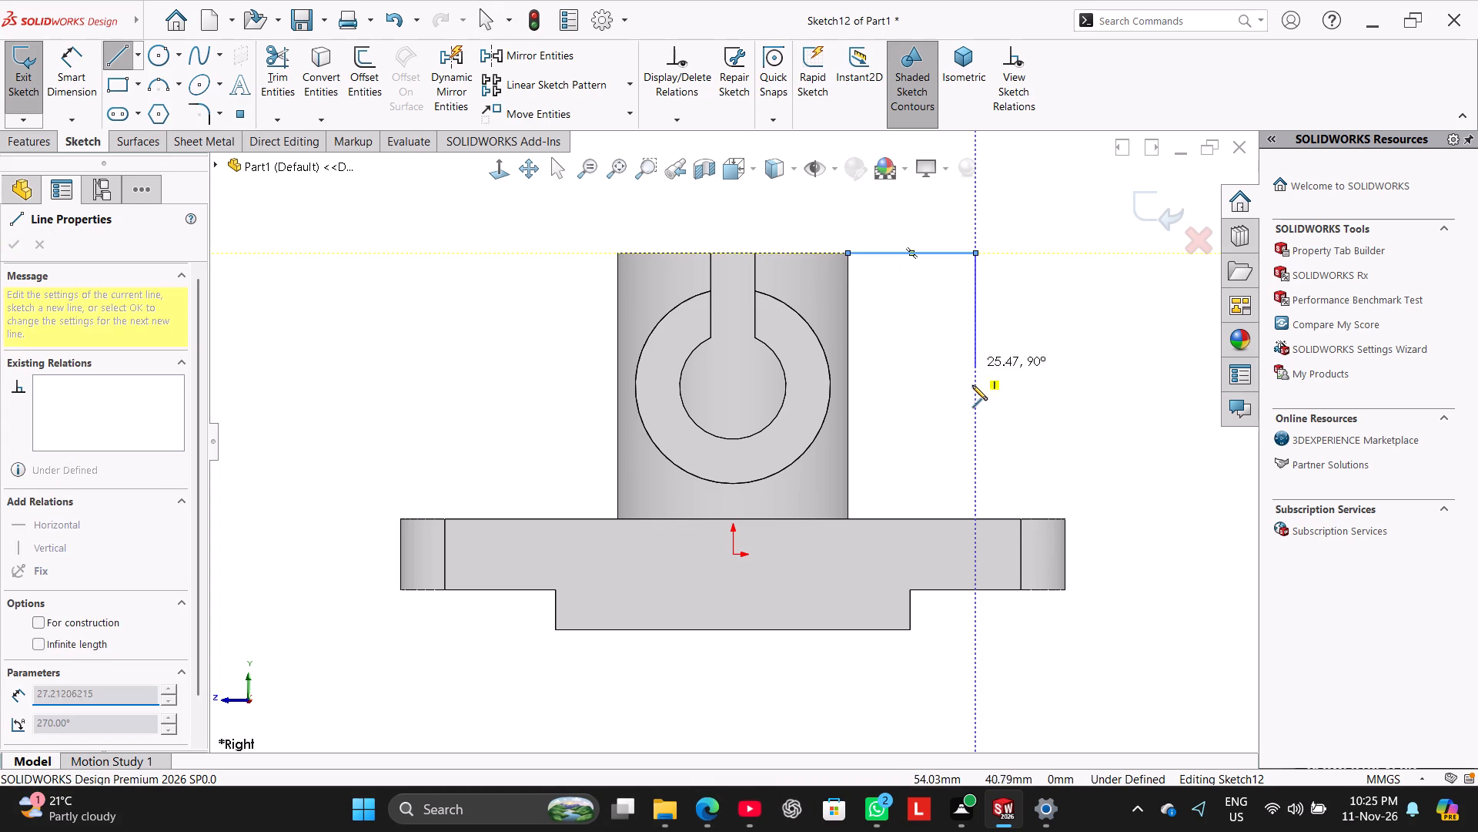
pyautogui.click(973, 408)
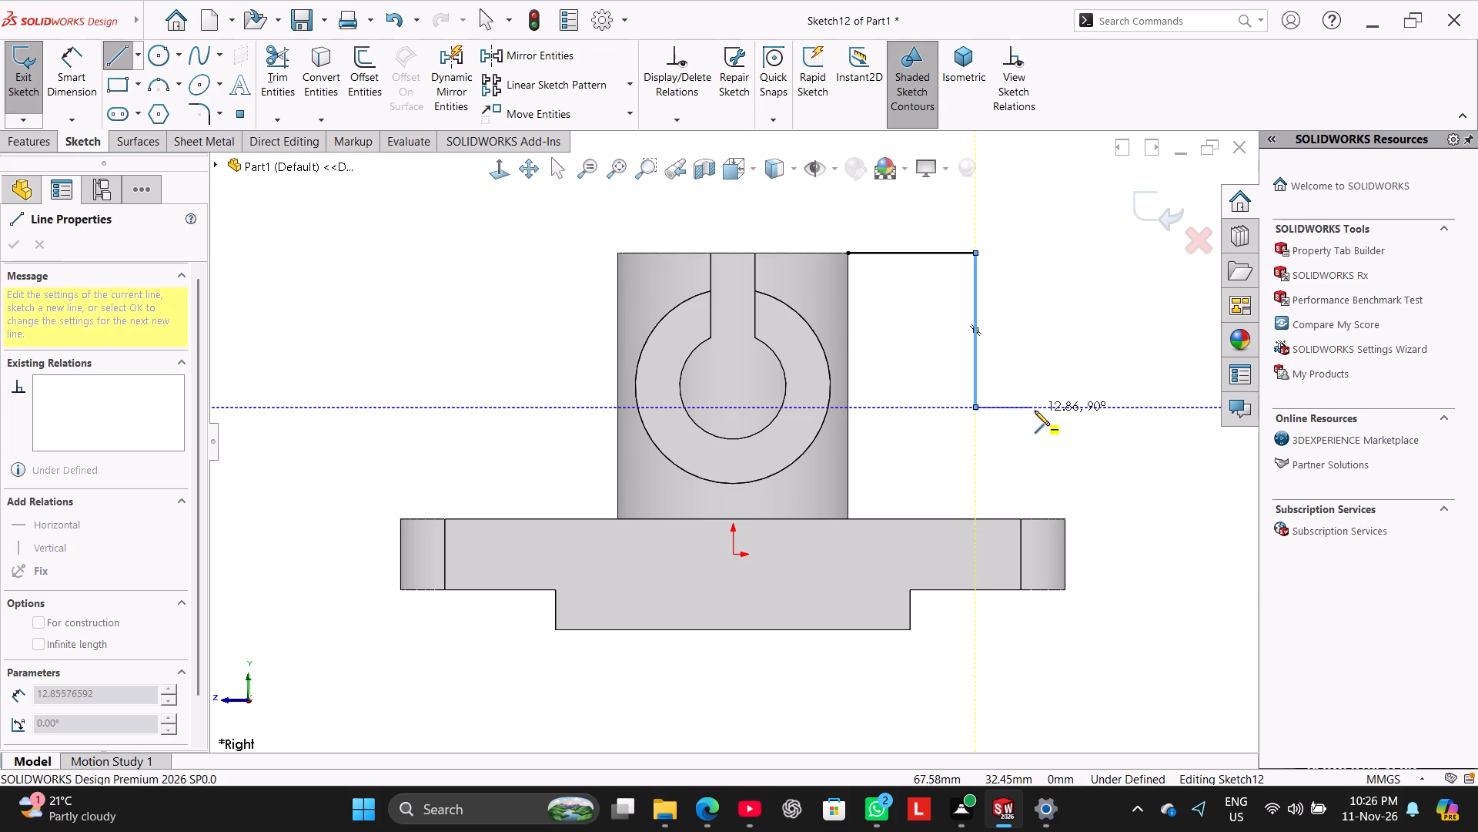
pyautogui.click(1059, 411)
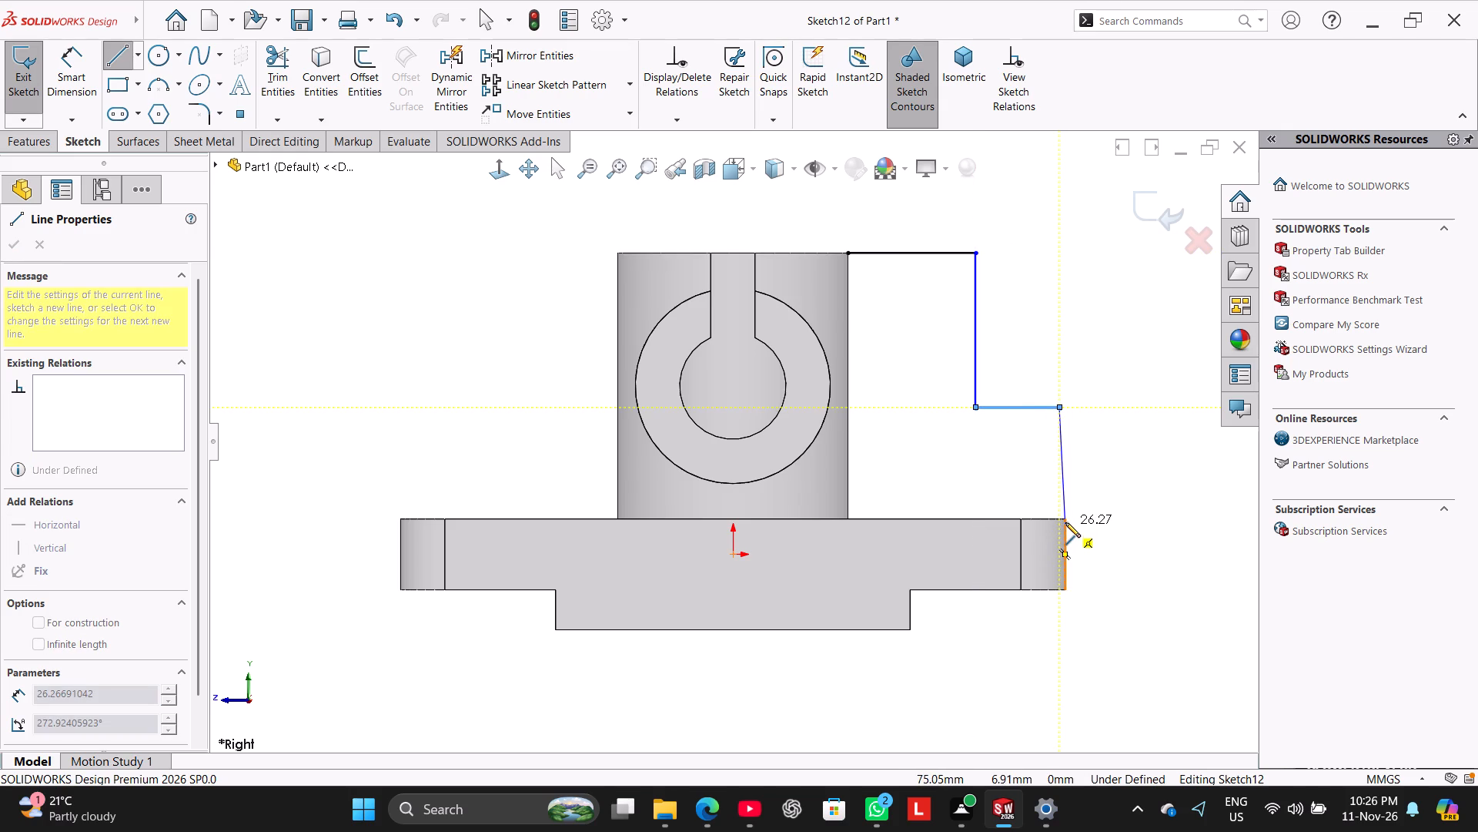
pyautogui.click(1065, 522)
pyautogui.rightClick(1092, 465)
pyautogui.click(1109, 471)
# Make the slanted outer line above the base's rear corner vertical.
pyautogui.rightClick(1059, 437)
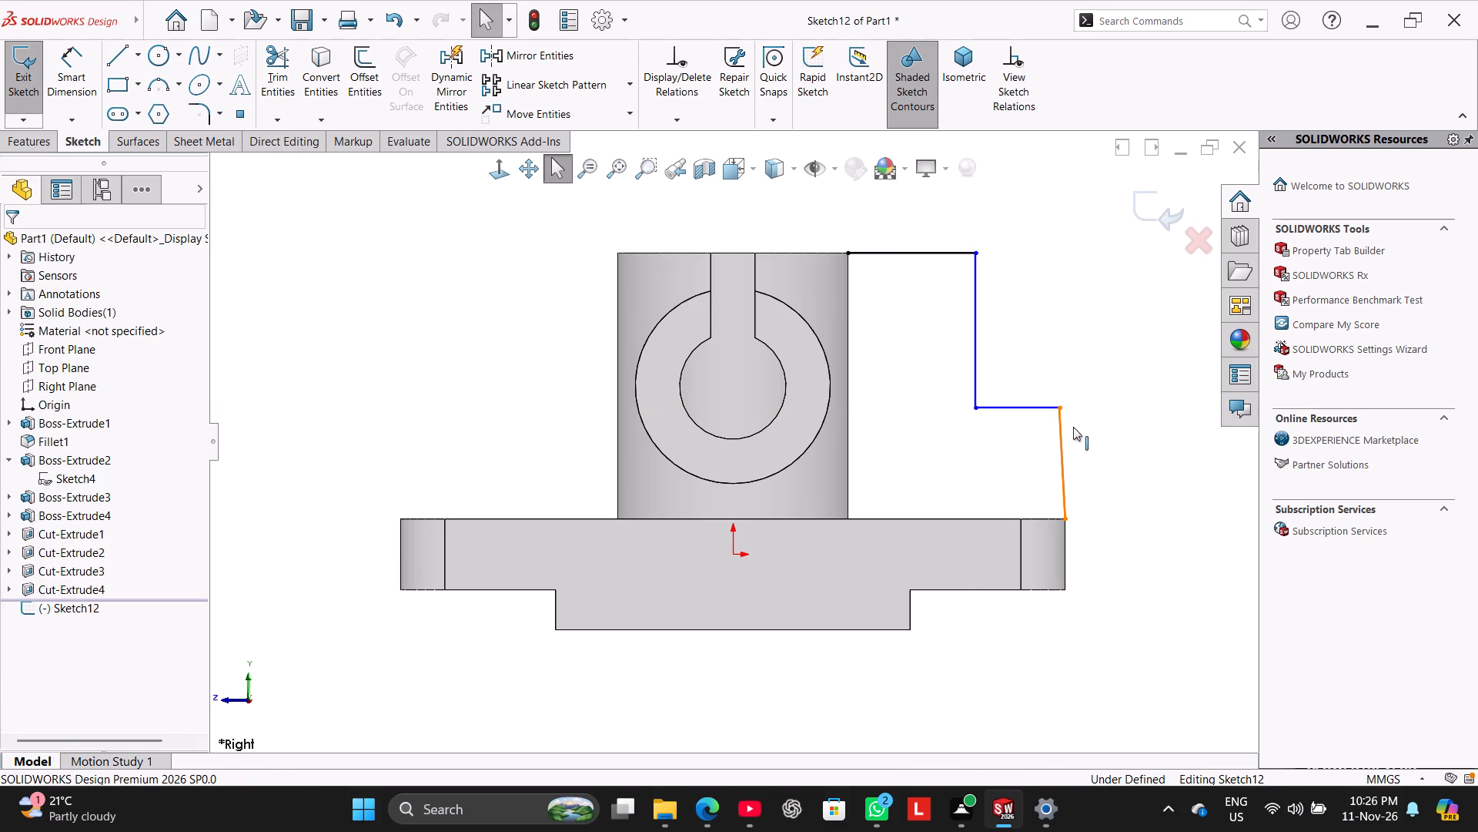
pyautogui.click(1099, 392)
pyautogui.click(1068, 307)
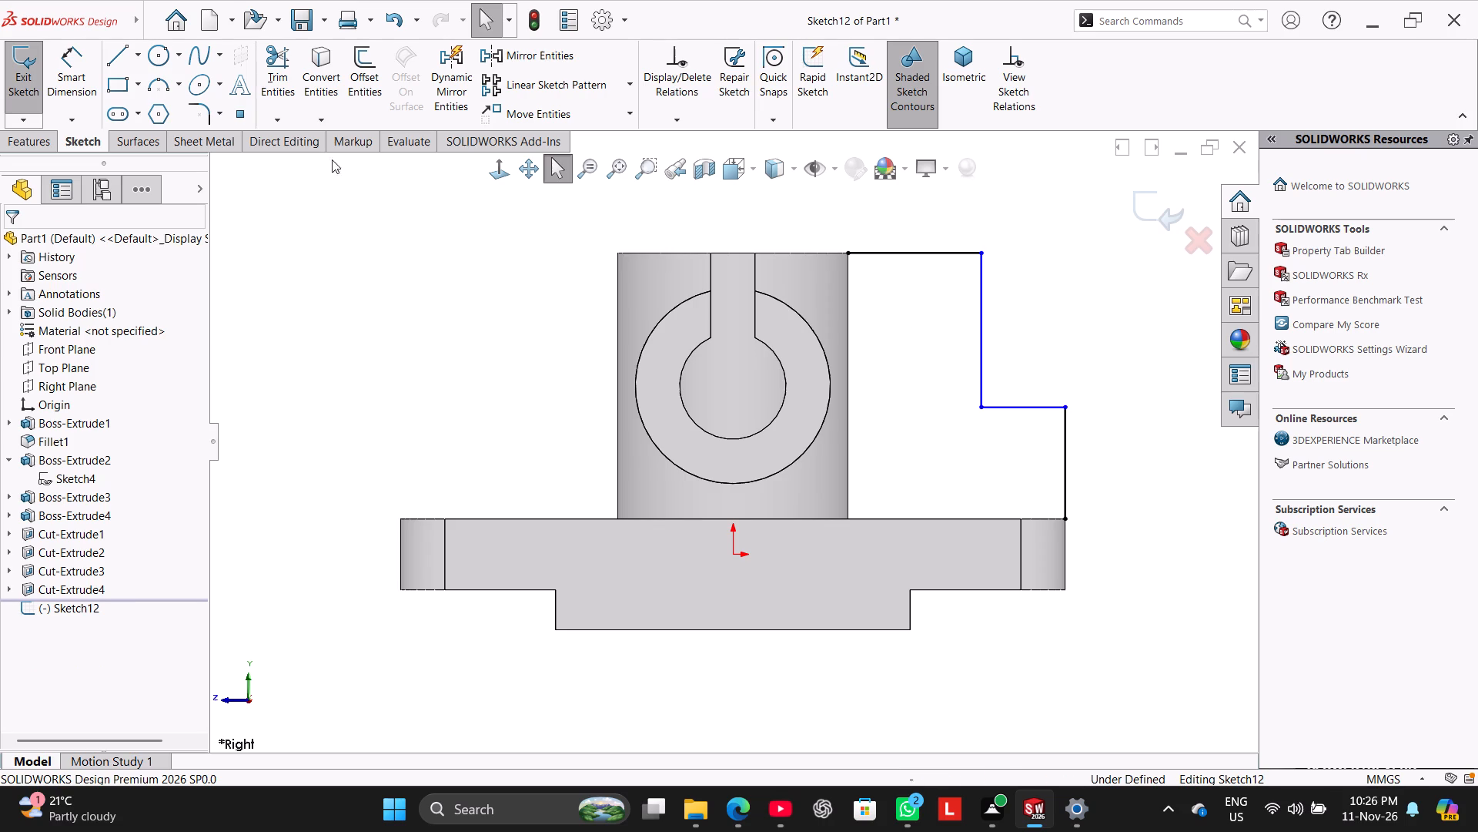
# Dimension the lower horizontal line of the stepped profile 45 mm above the underside of the base's central pad.
pyautogui.click(69, 79)
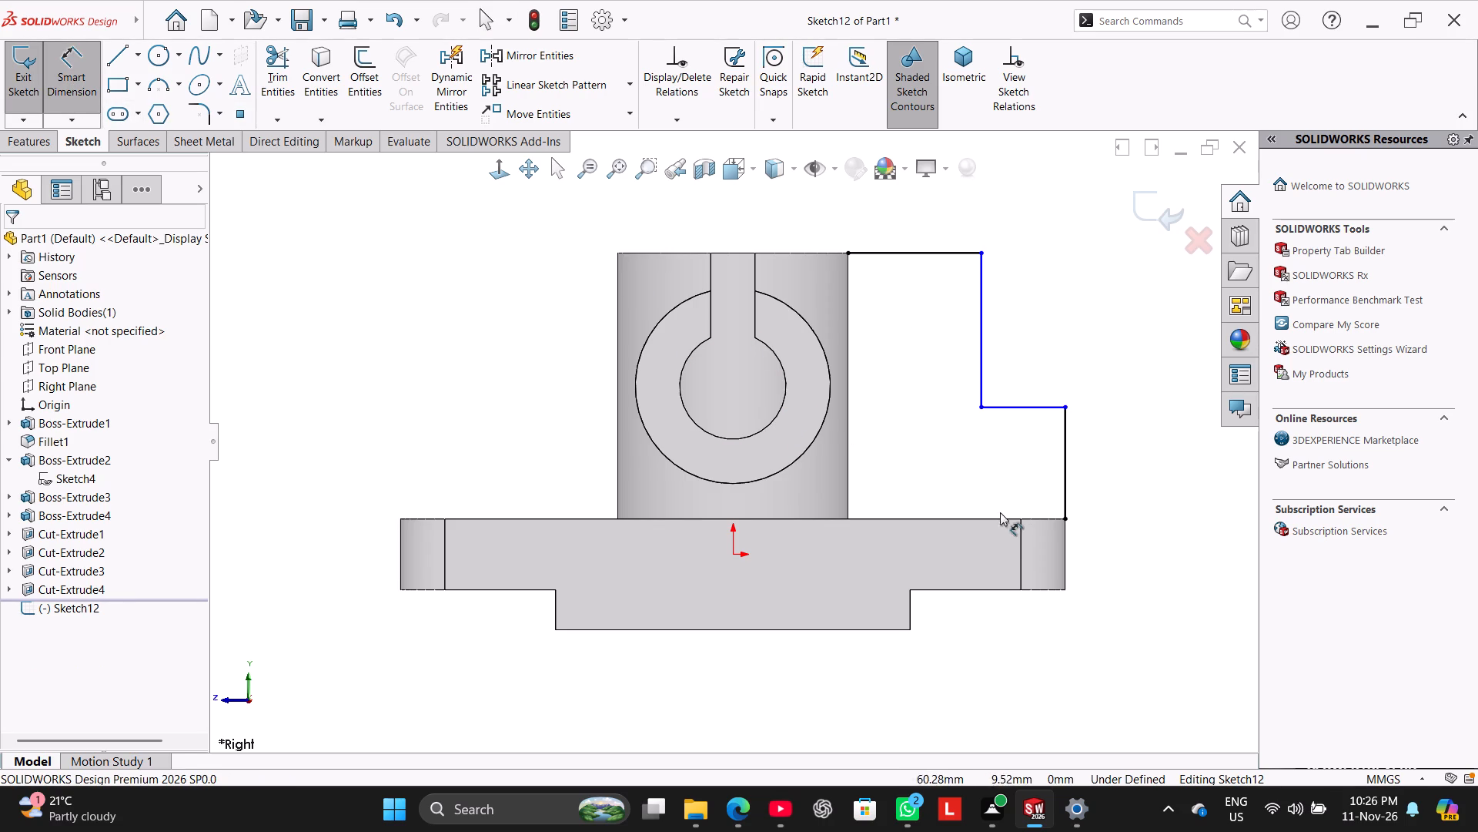
pyautogui.click(892, 634)
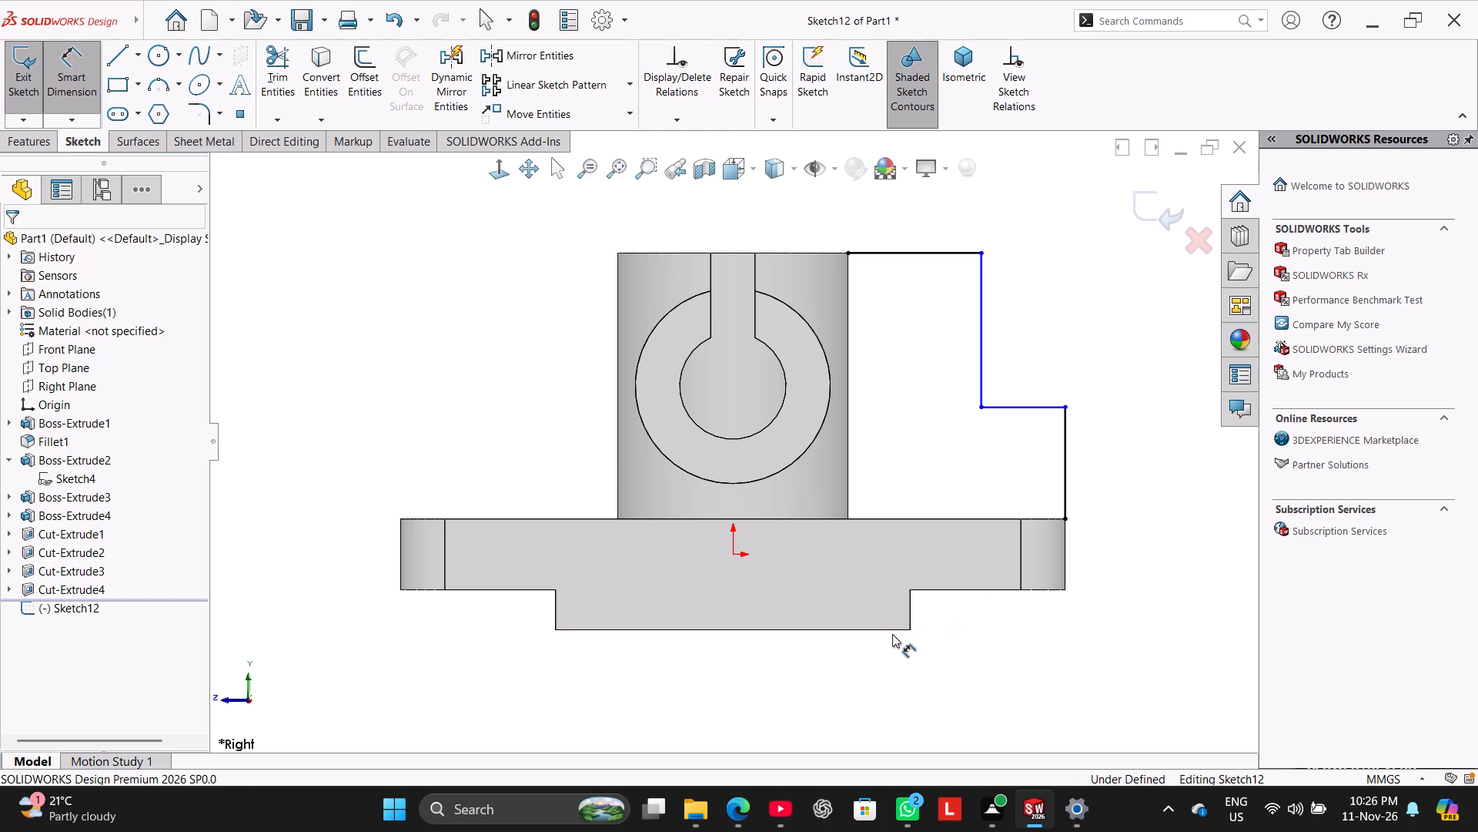
pyautogui.click(892, 631)
pyautogui.click(1040, 408)
pyautogui.click(1115, 470)
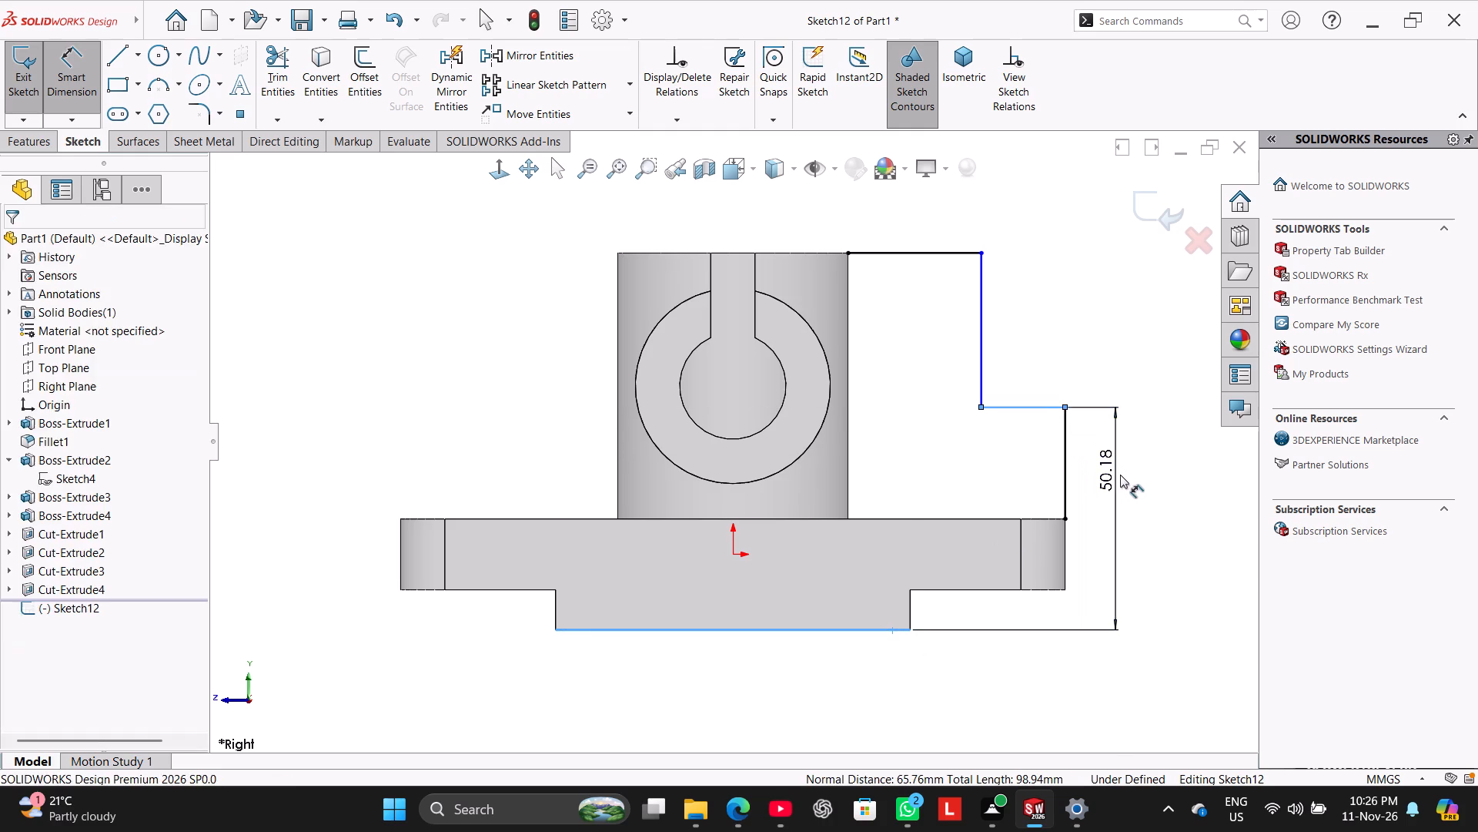
pyautogui.write('45')
pyautogui.press('Return')
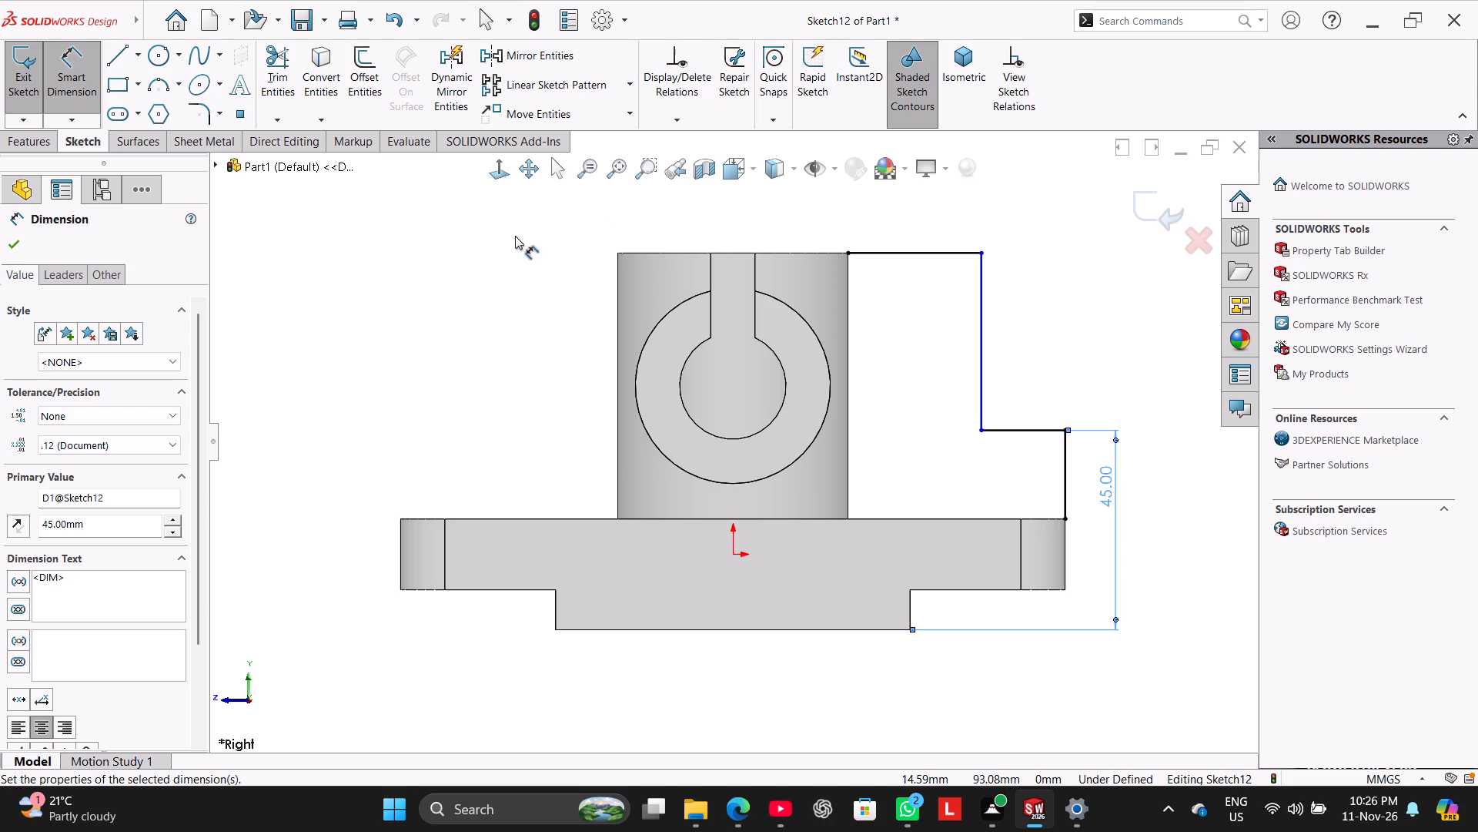
# Dimension the upper vertical line of the stepped profile 38 mm from the origin.
pyautogui.click(732, 558)
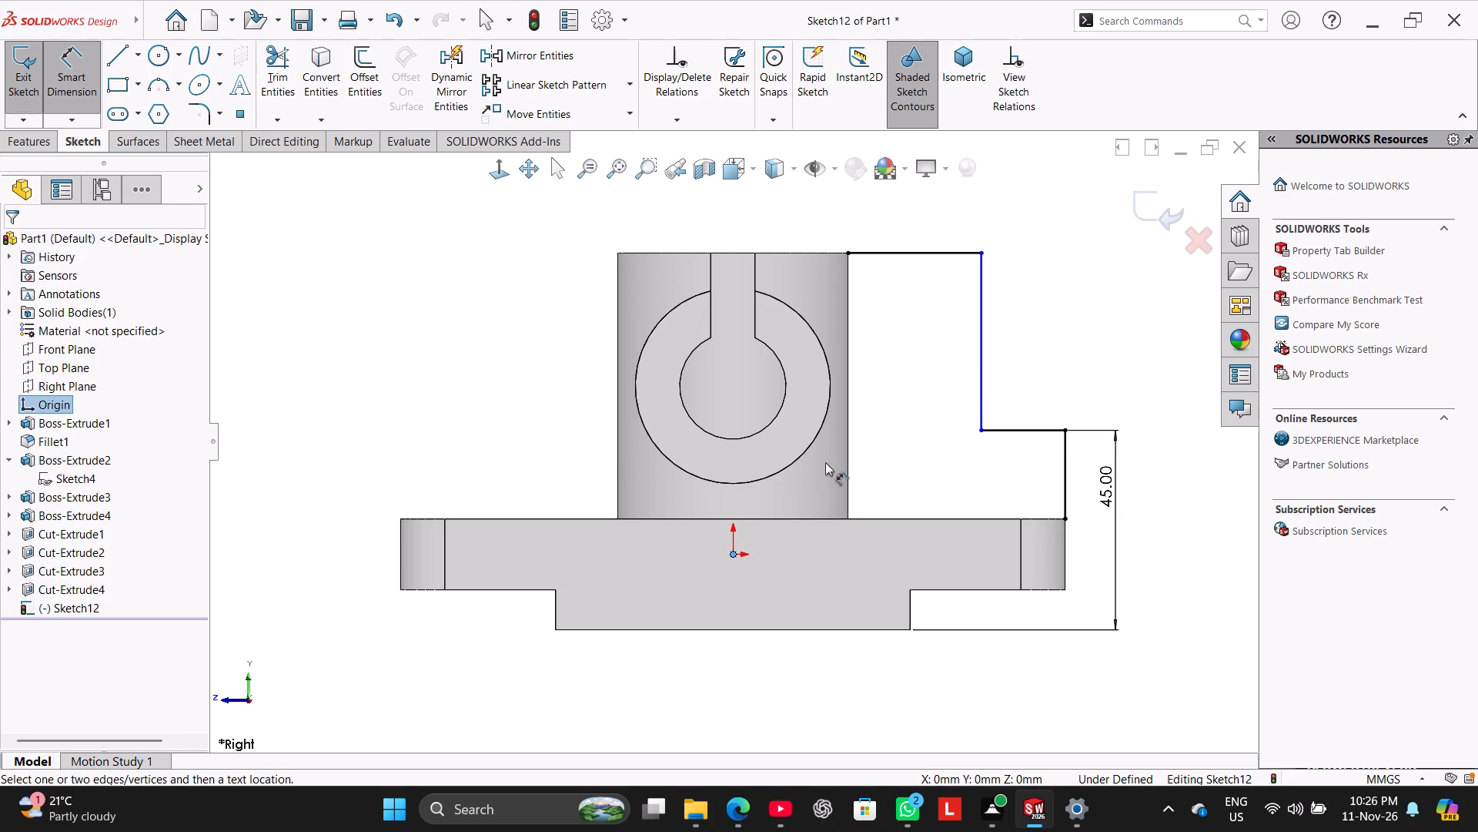
pyautogui.click(978, 393)
pyautogui.click(864, 218)
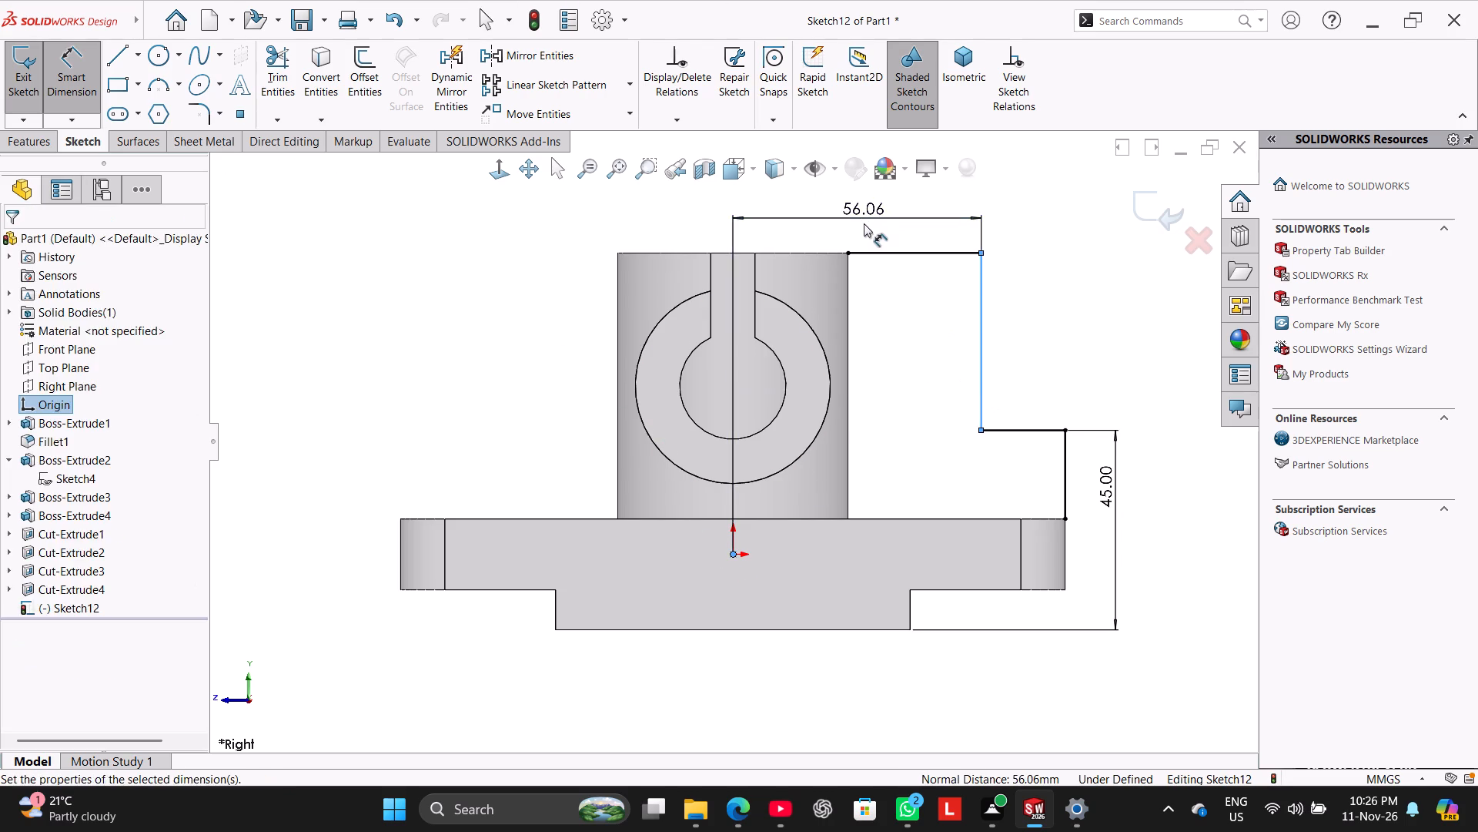
pyautogui.write('38')
pyautogui.press('Return')
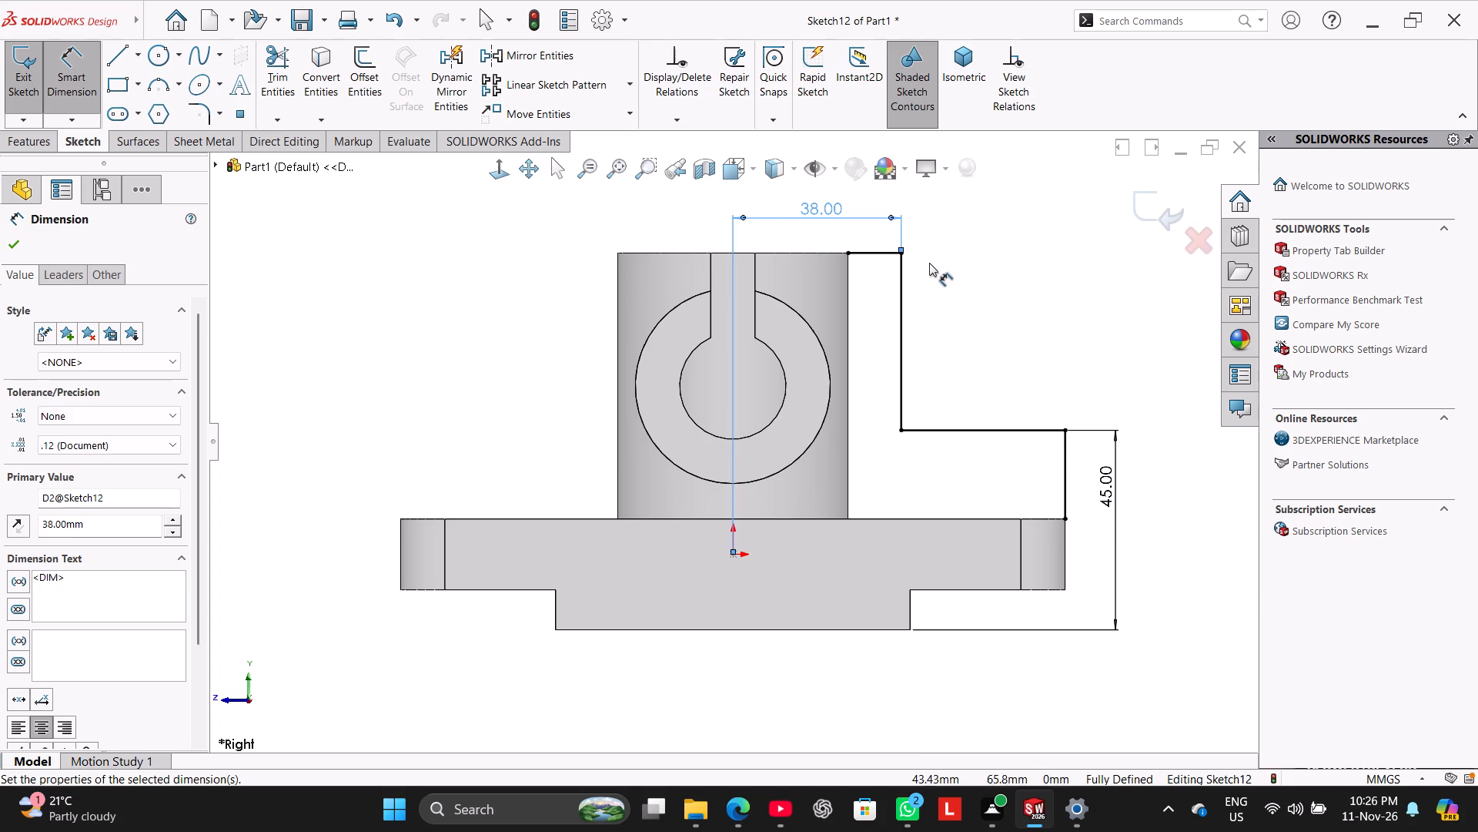
pyautogui.rightClick(1020, 290)
pyautogui.click(1072, 335)
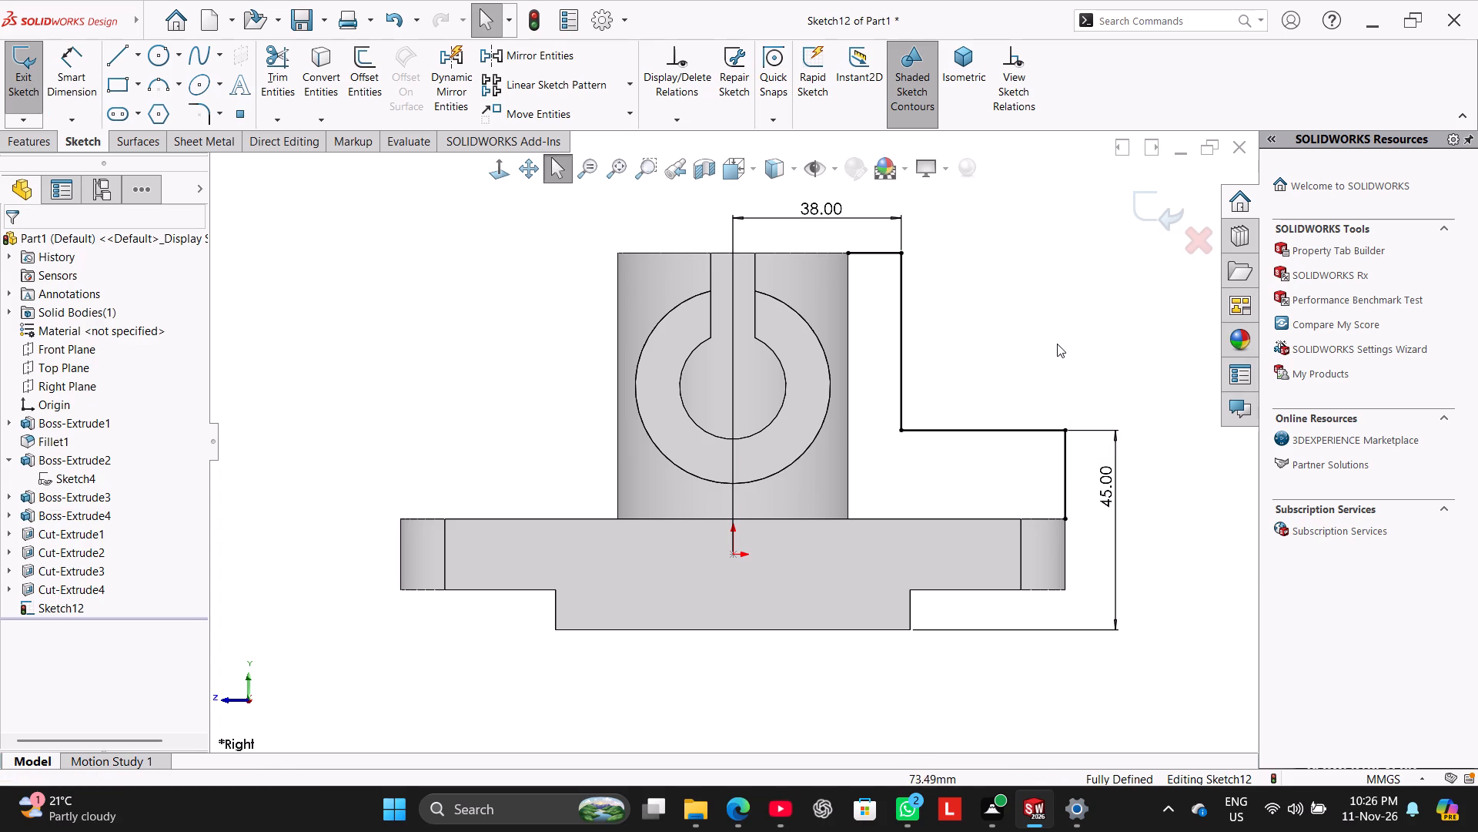
# Create a 10 mm thick rib from the stepped profile, with thickness on both sides, filling toward the hub and base.
pyautogui.moveTo(1040, 318); pyautogui.dragTo(1029, 400, button='middle')
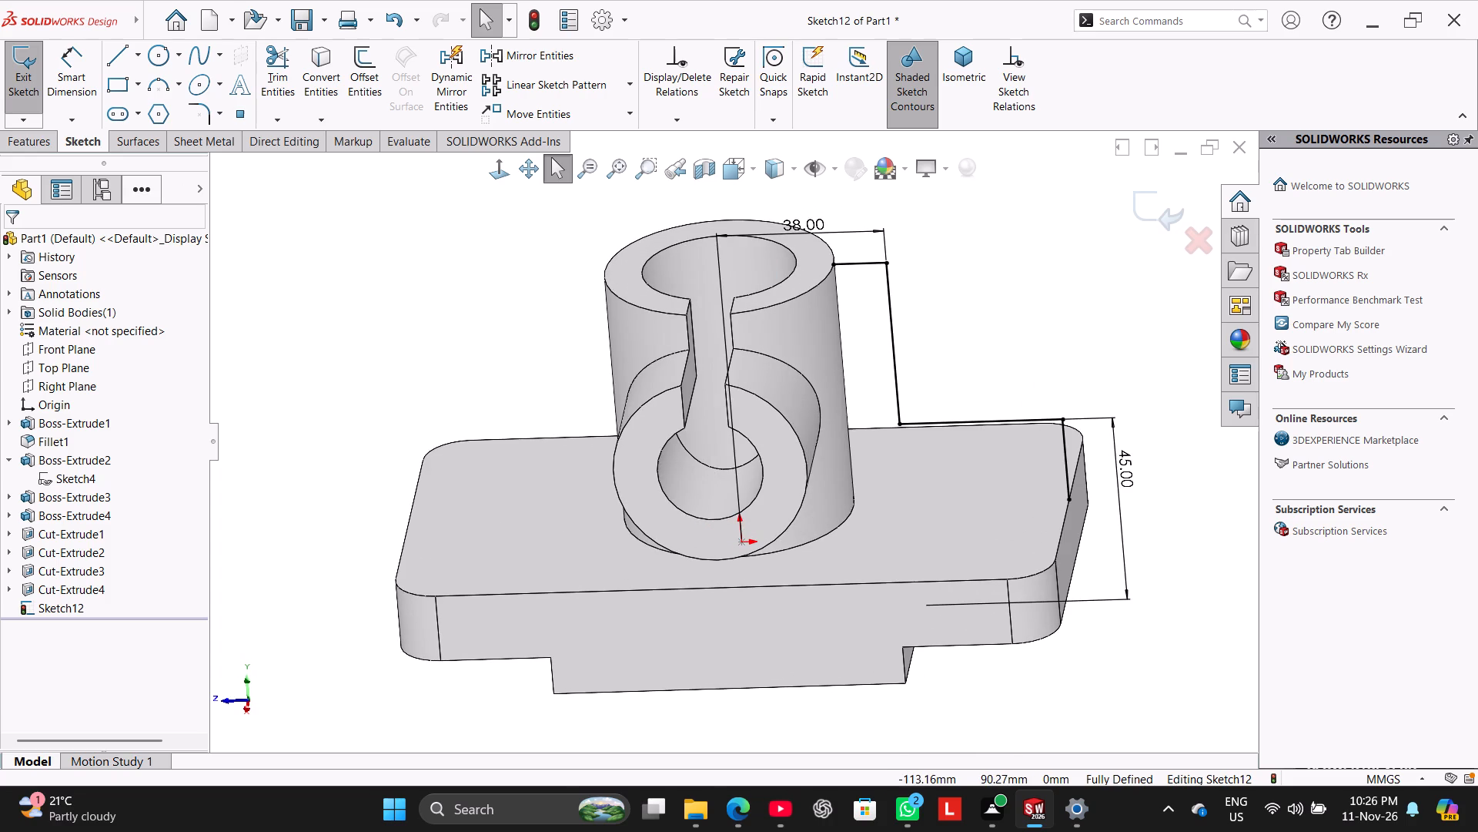
pyautogui.click(41, 150)
pyautogui.click(584, 49)
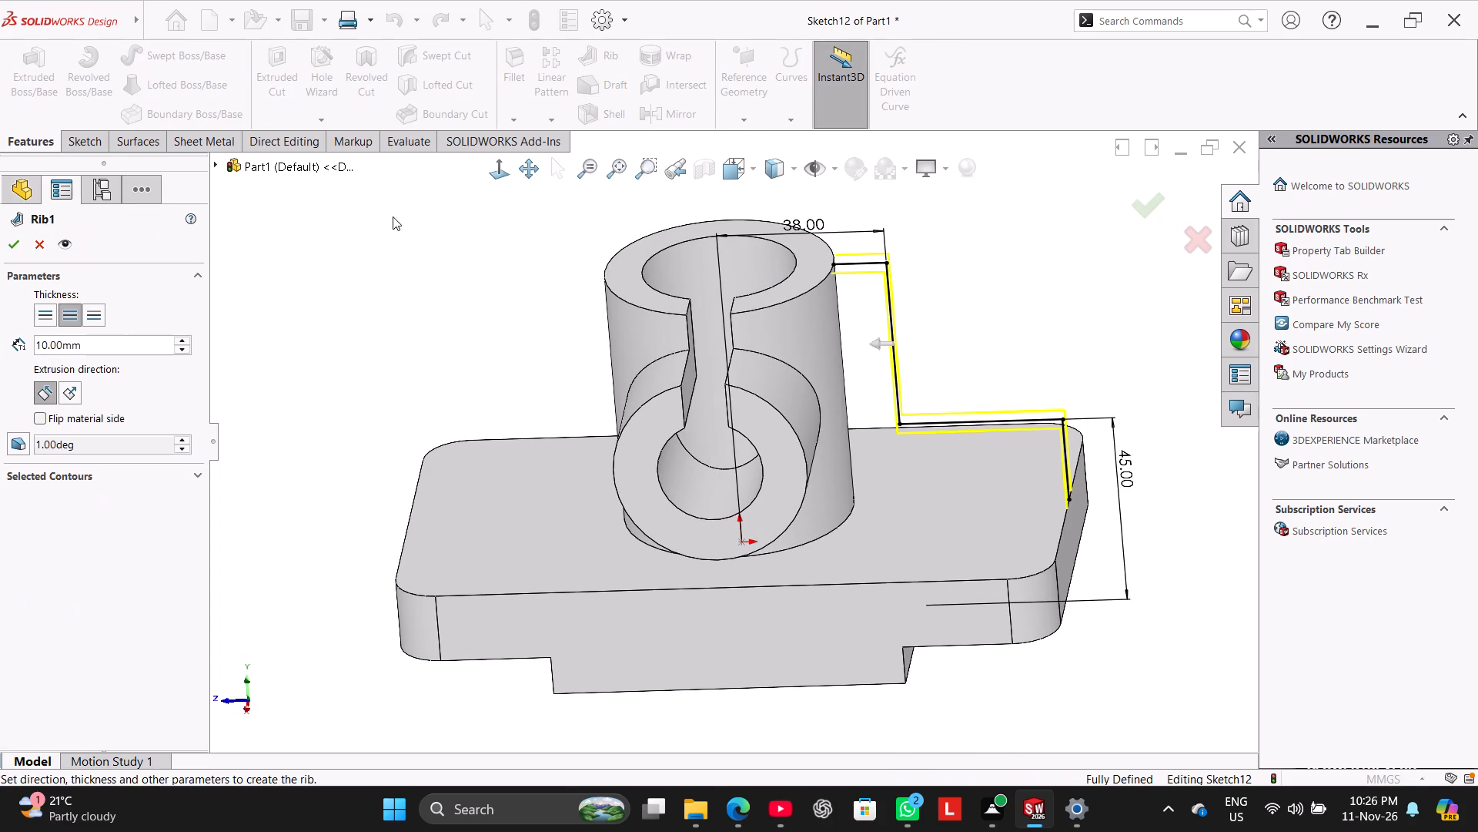
pyautogui.scroll(-1, 369, 247)
pyautogui.moveTo(369, 263); pyautogui.dragTo(358, 300, button='middle')
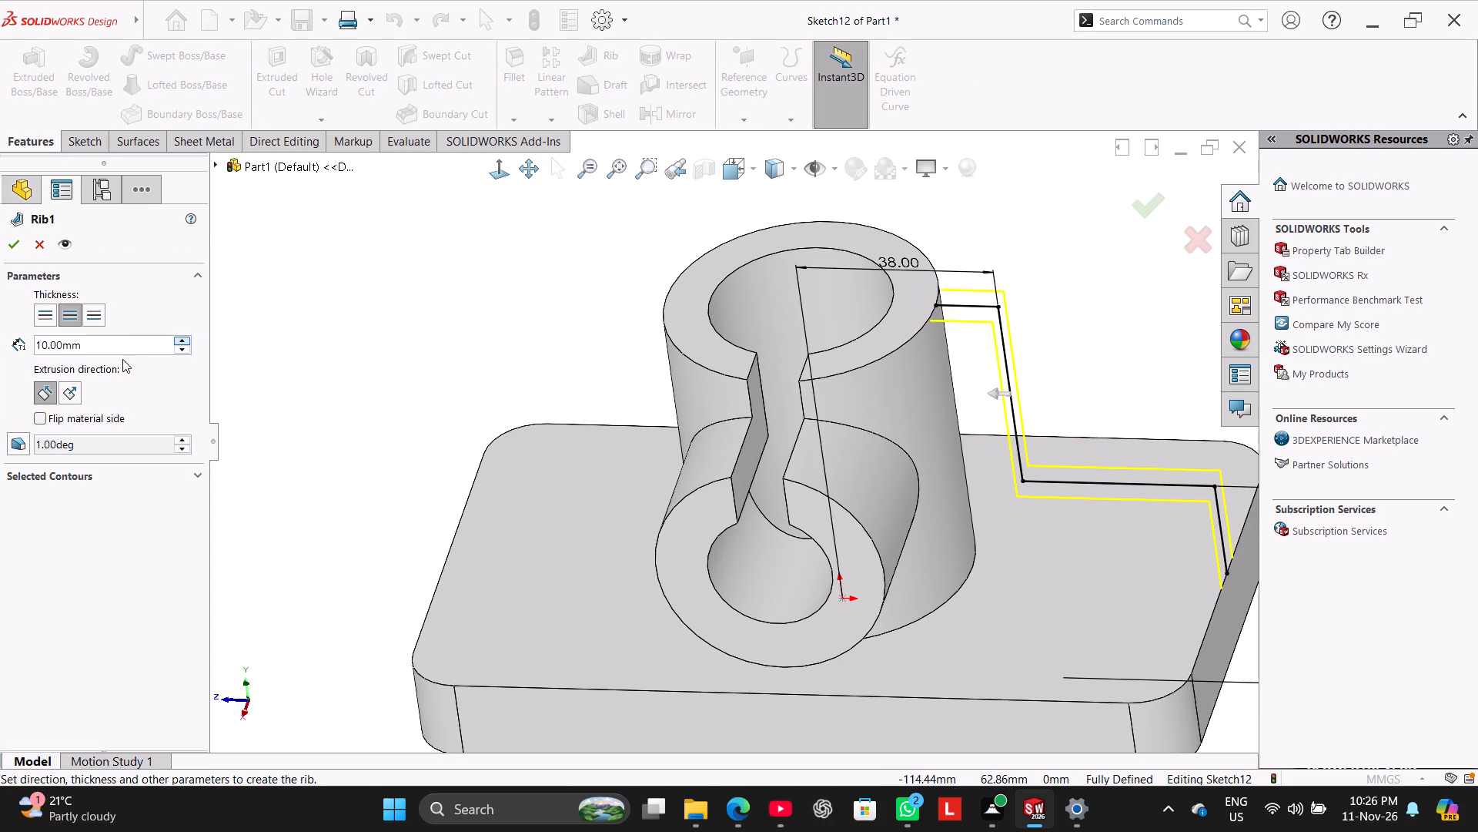
pyautogui.doubleClick(120, 351)
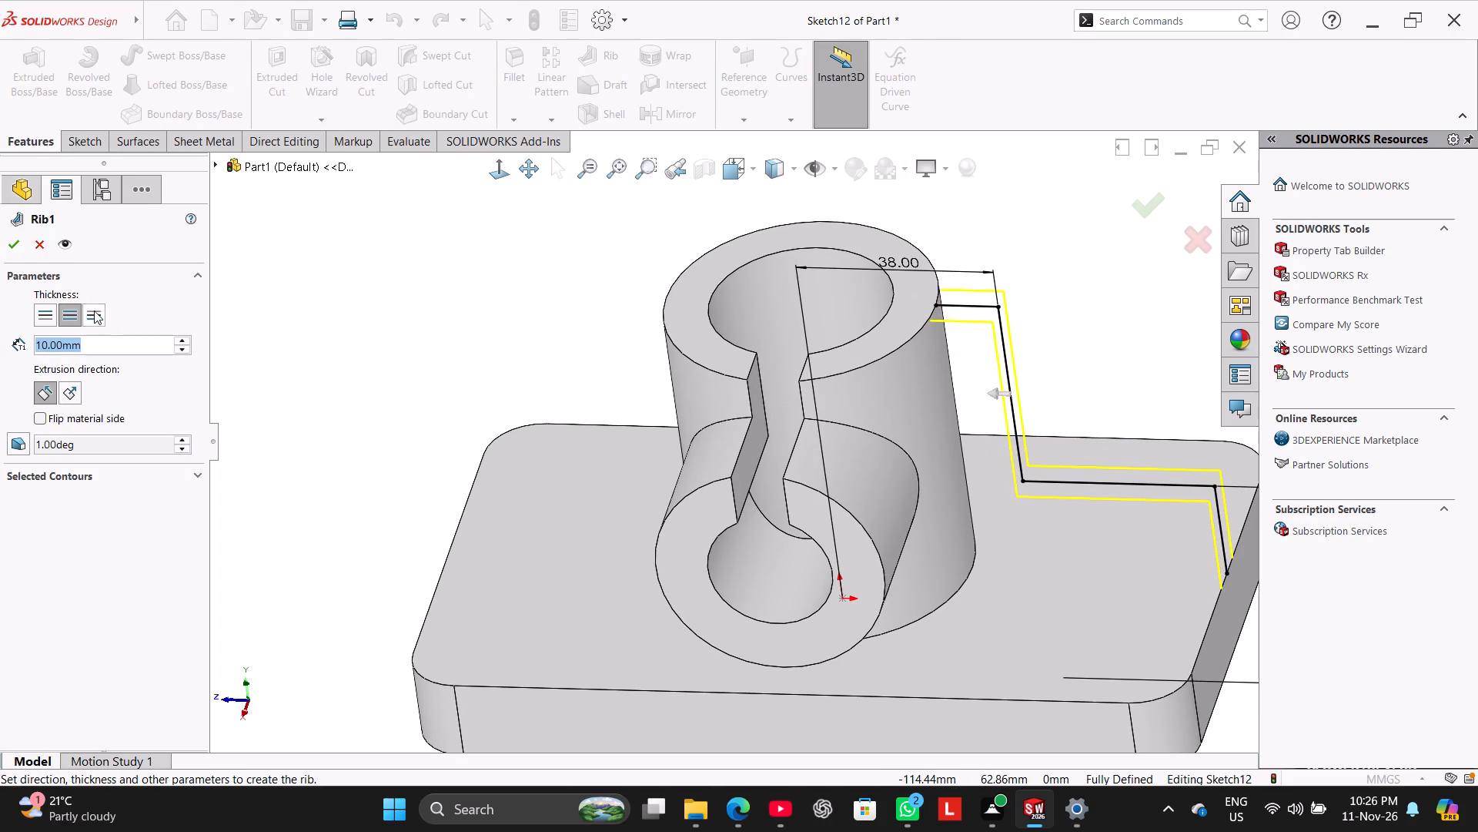
pyautogui.click(12, 247)
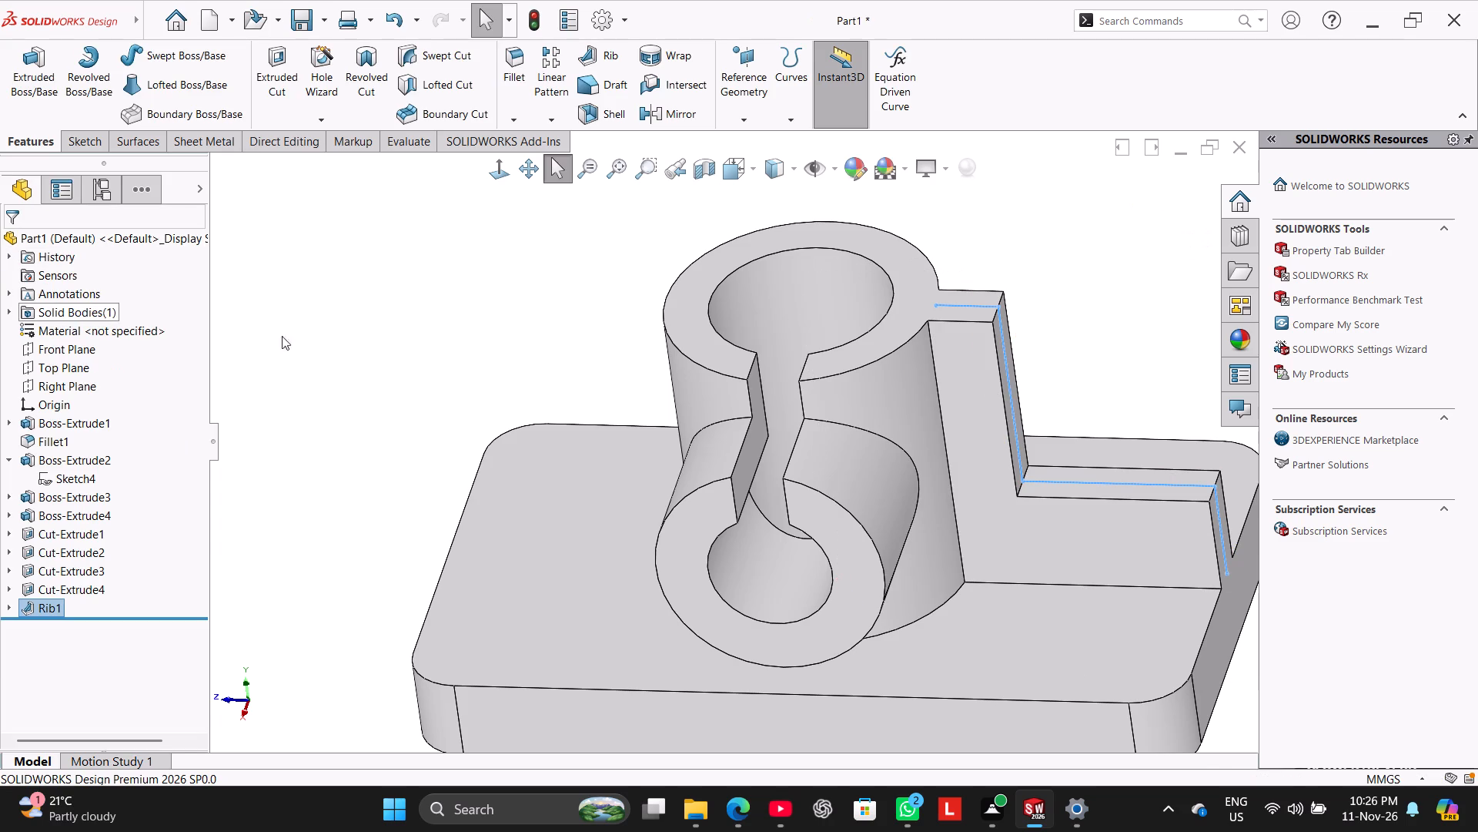
pyautogui.click(390, 318)
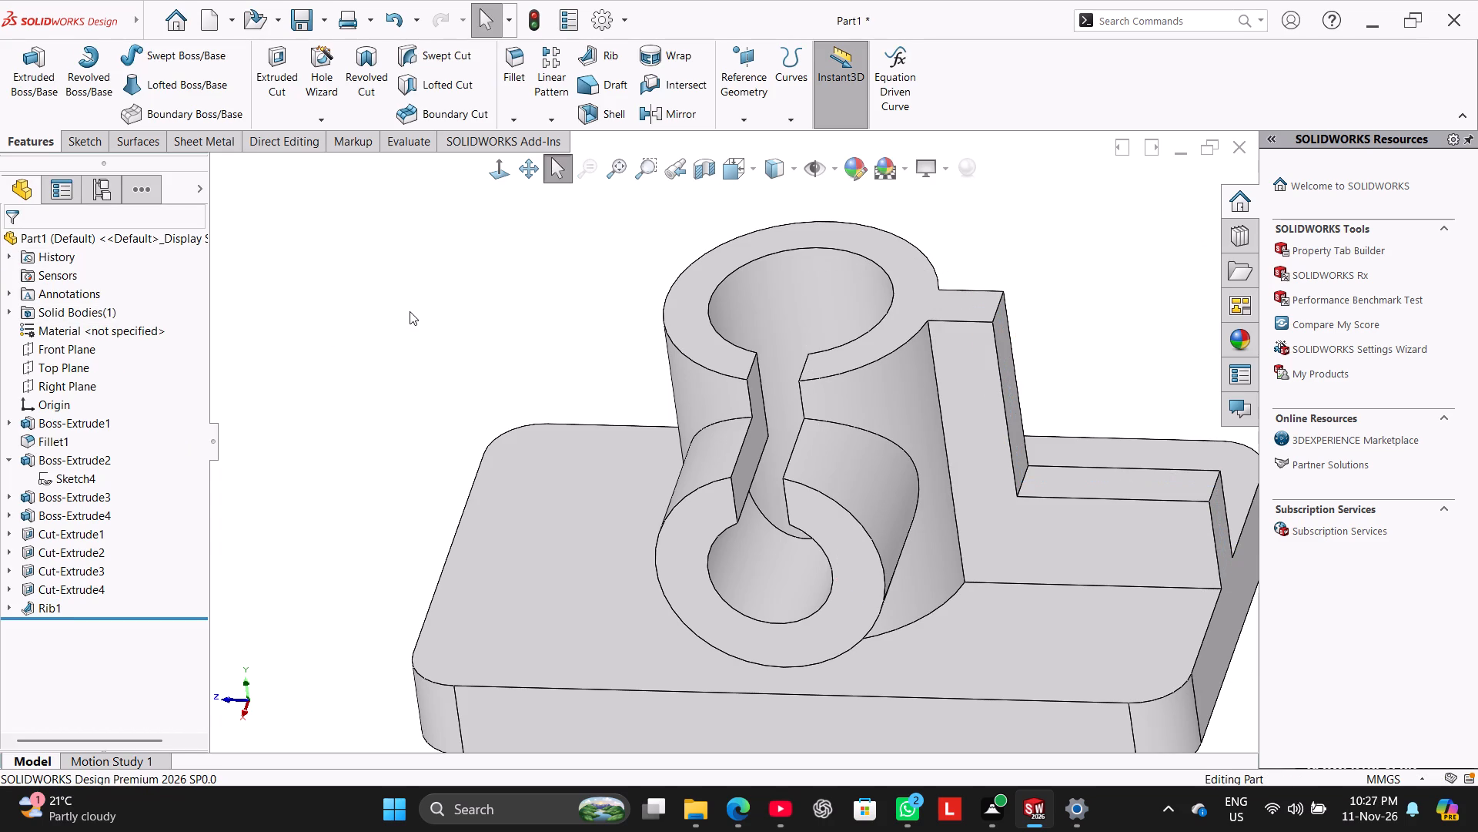
# On the Right Plane, sketch a diagonal line about 77 mm long from the base's front top corner to the hub's top corner, opposite the stepped rib.
pyautogui.moveTo(410, 311); pyautogui.dragTo(420, 290, button='middle')
pyautogui.click(424, 310)
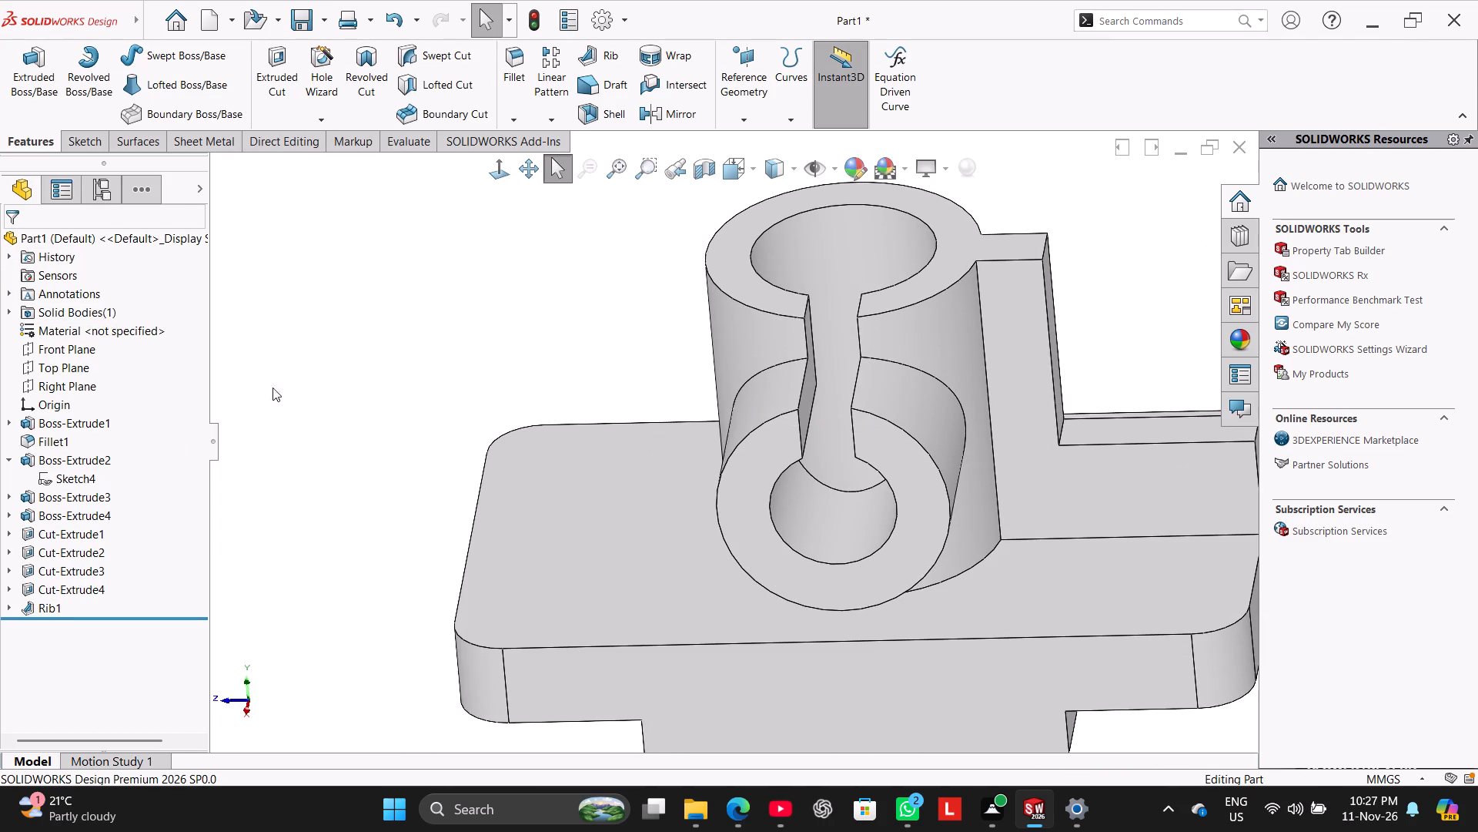
pyautogui.click(86, 143)
pyautogui.click(27, 62)
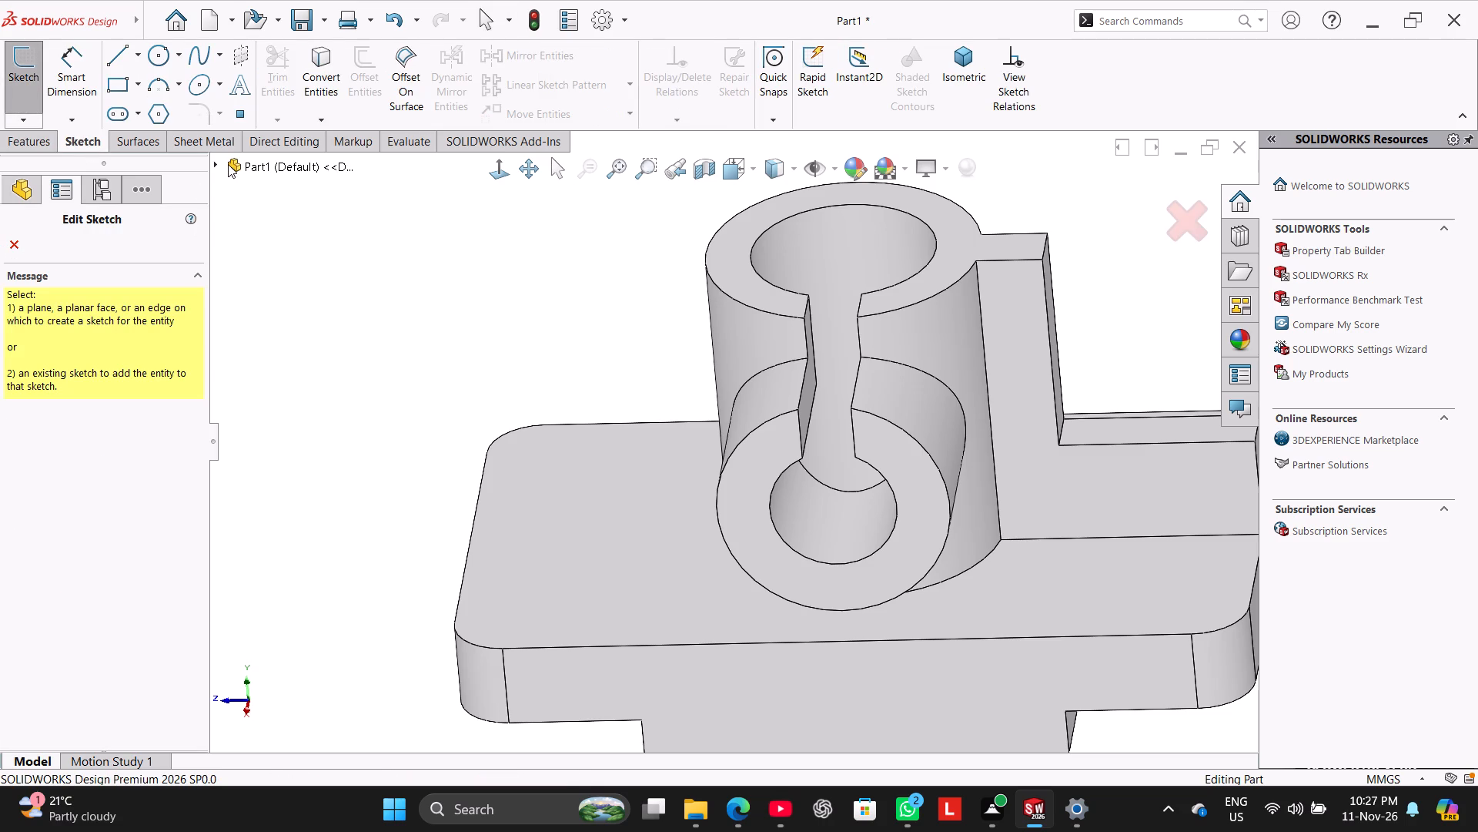
pyautogui.click(222, 163)
pyautogui.click(289, 313)
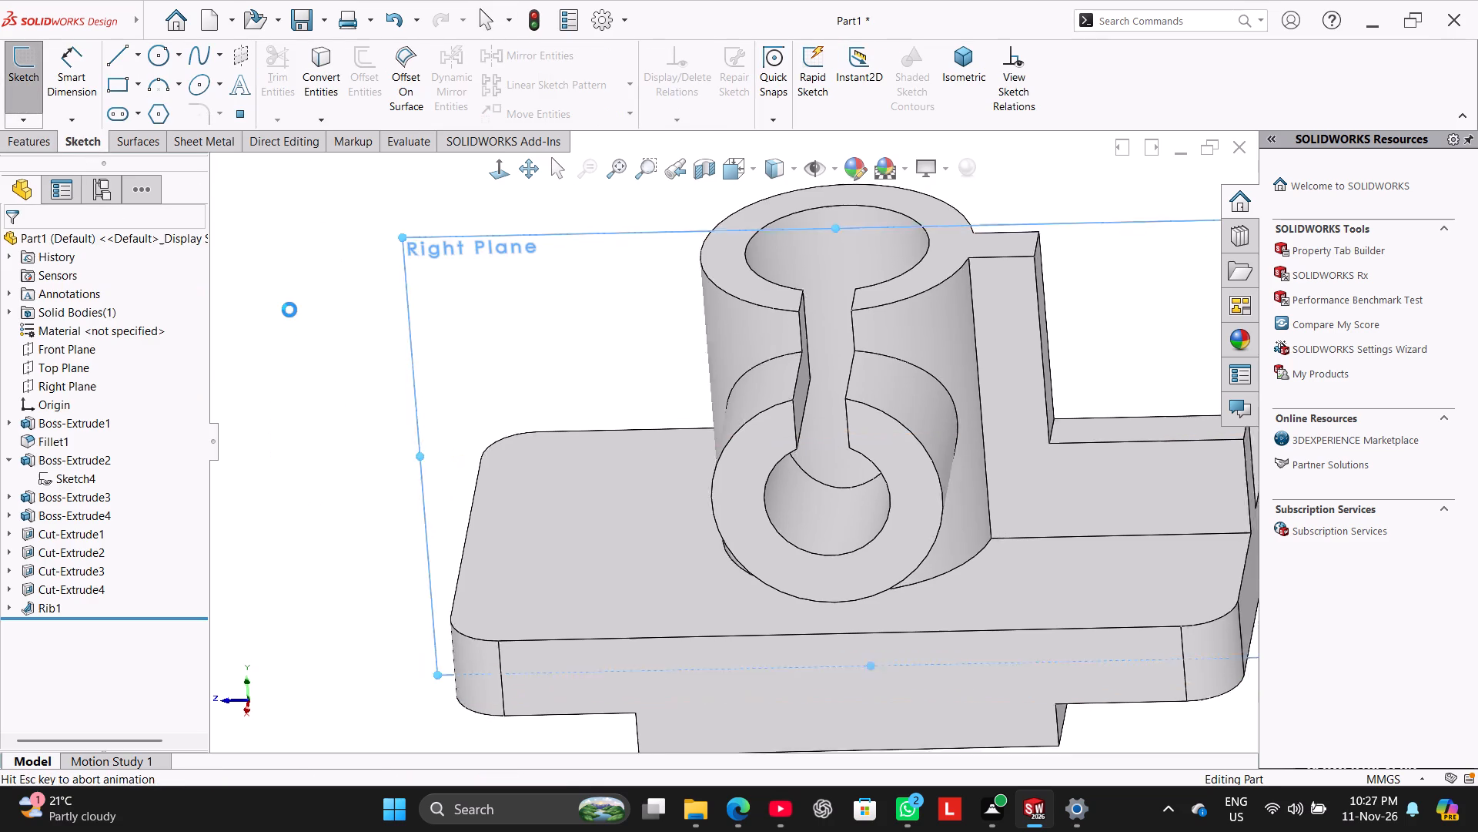
pyautogui.click(122, 55)
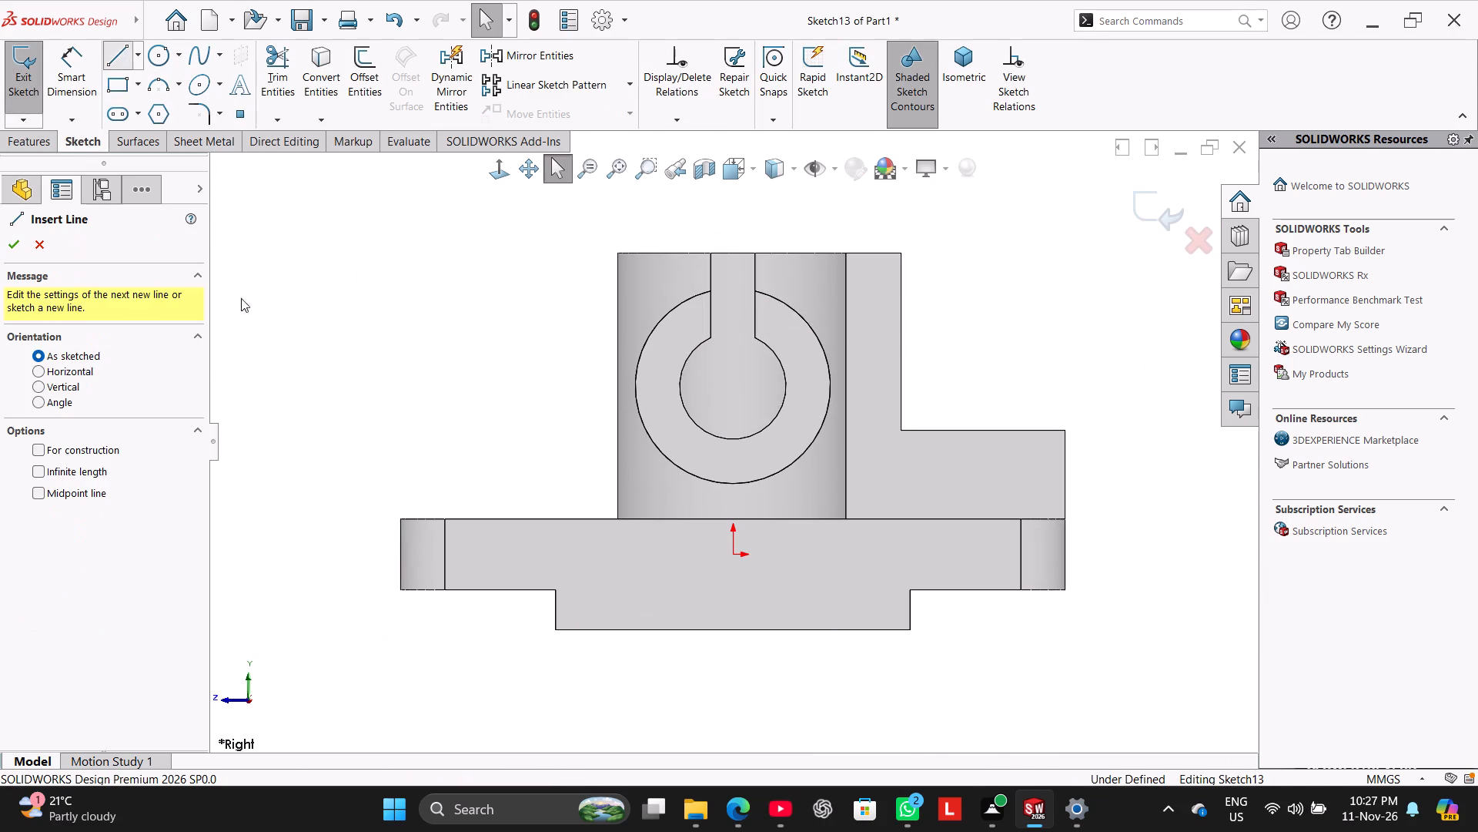
pyautogui.click(400, 518)
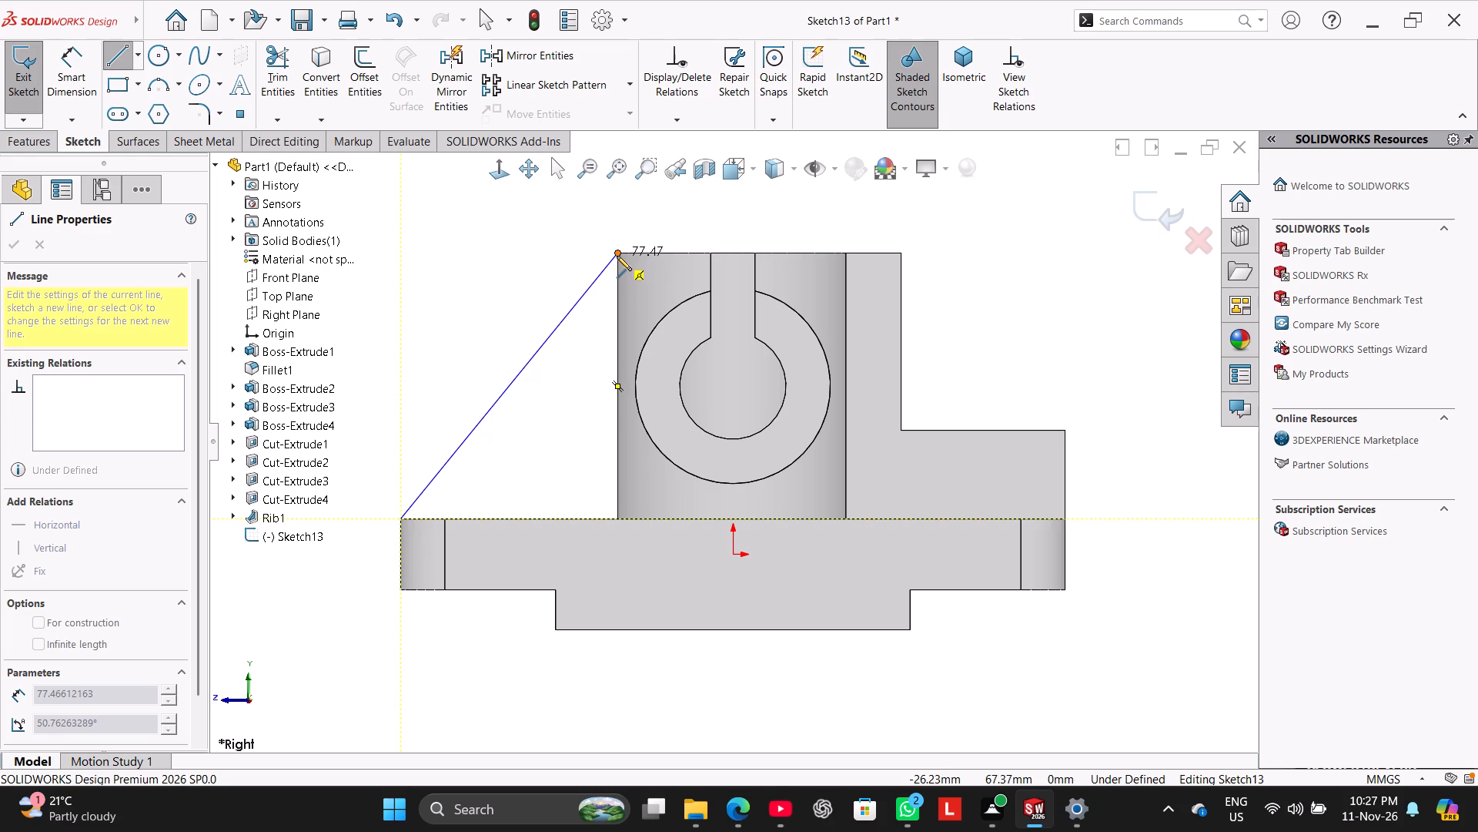
pyautogui.click(617, 256)
pyautogui.rightClick(550, 256)
pyautogui.click(571, 266)
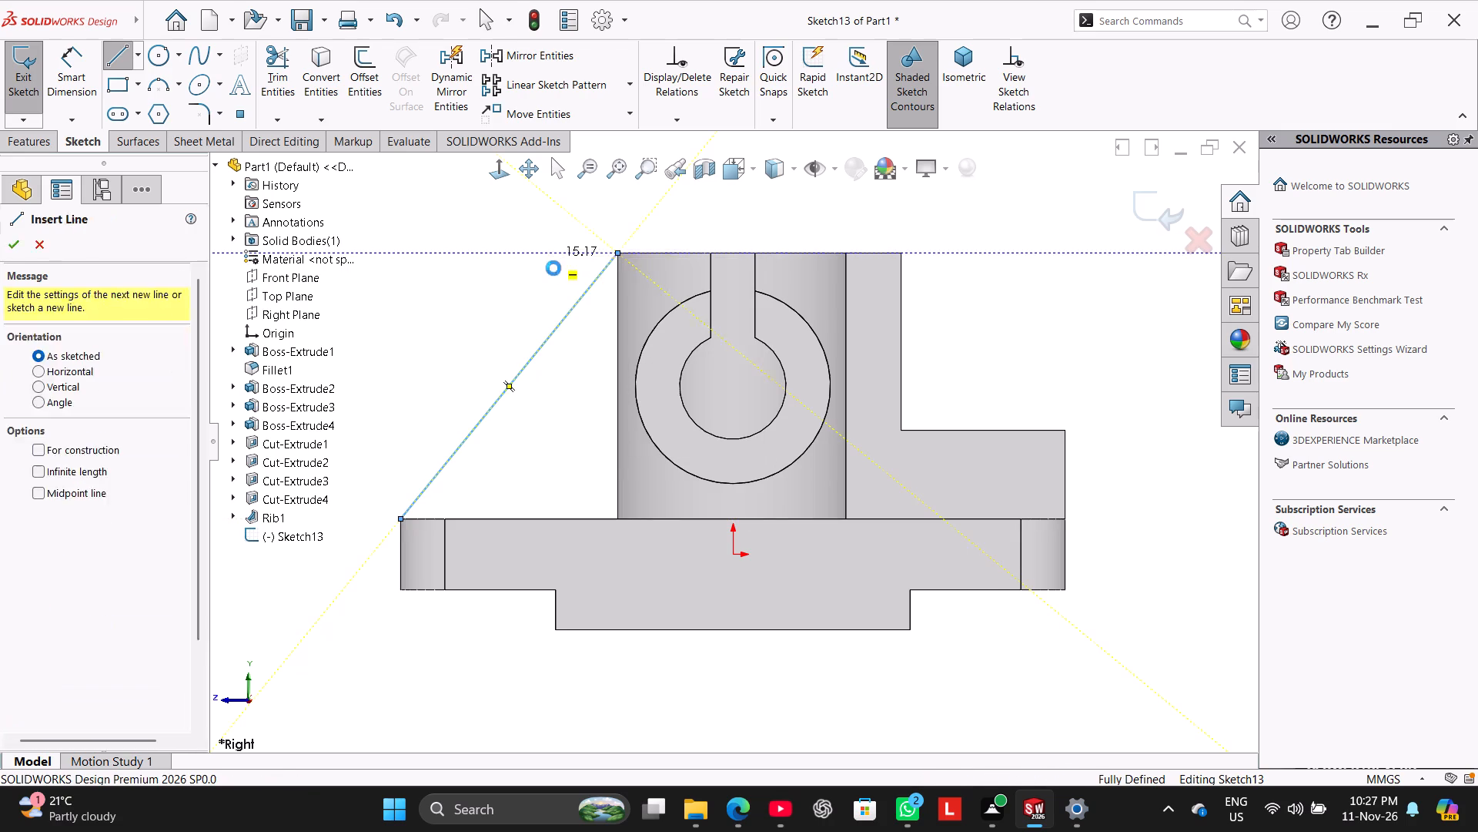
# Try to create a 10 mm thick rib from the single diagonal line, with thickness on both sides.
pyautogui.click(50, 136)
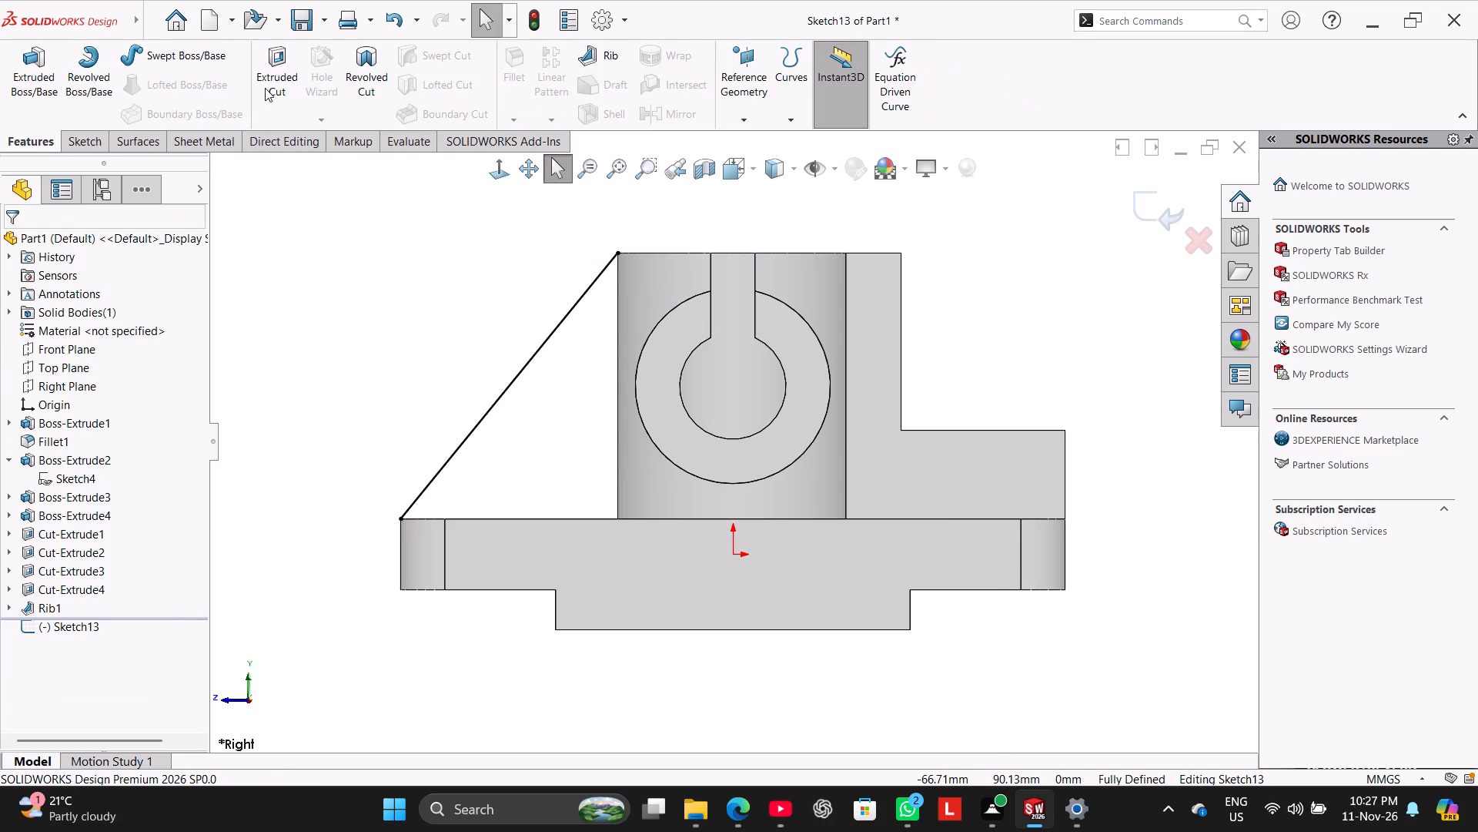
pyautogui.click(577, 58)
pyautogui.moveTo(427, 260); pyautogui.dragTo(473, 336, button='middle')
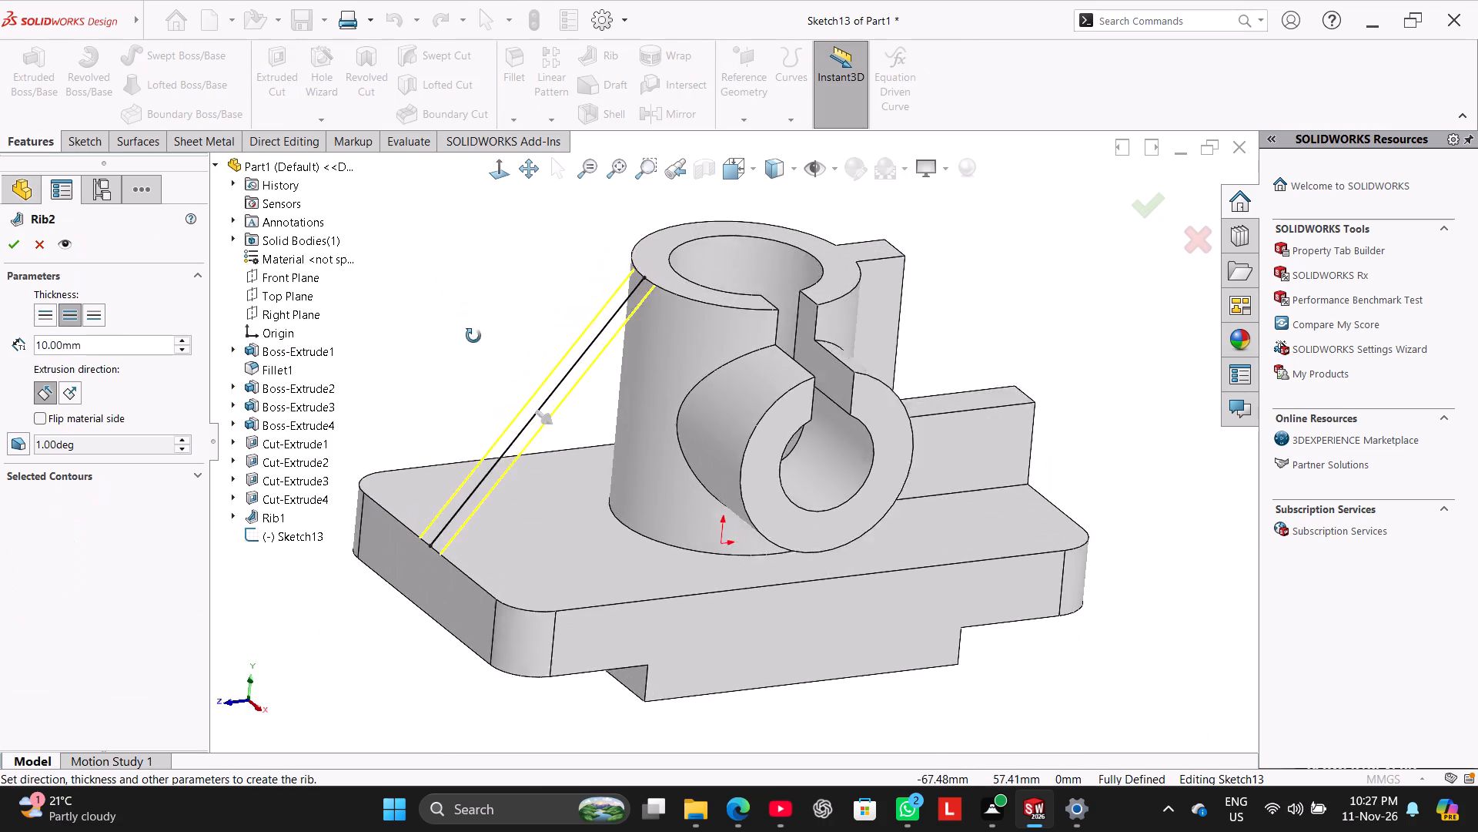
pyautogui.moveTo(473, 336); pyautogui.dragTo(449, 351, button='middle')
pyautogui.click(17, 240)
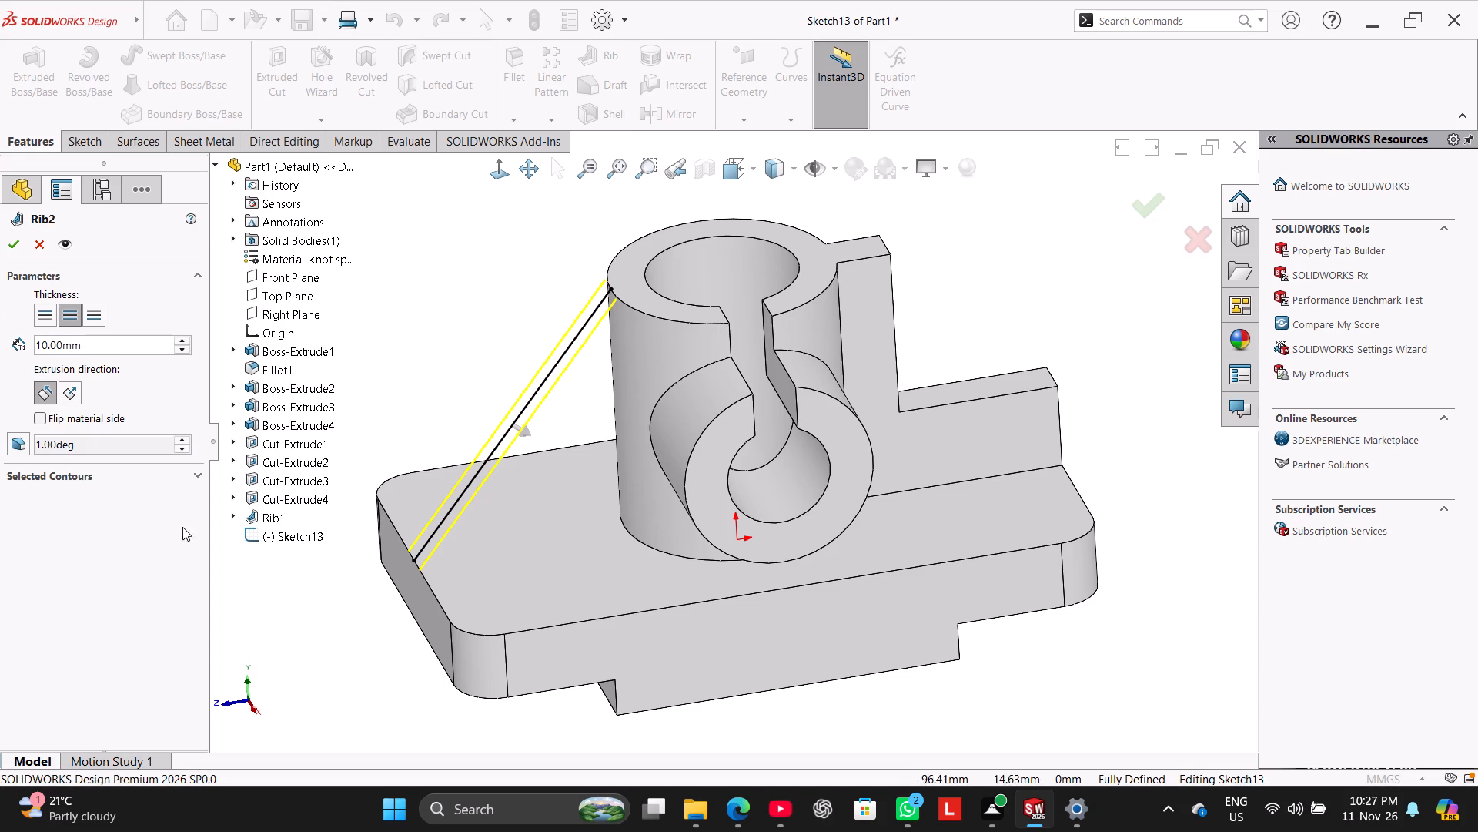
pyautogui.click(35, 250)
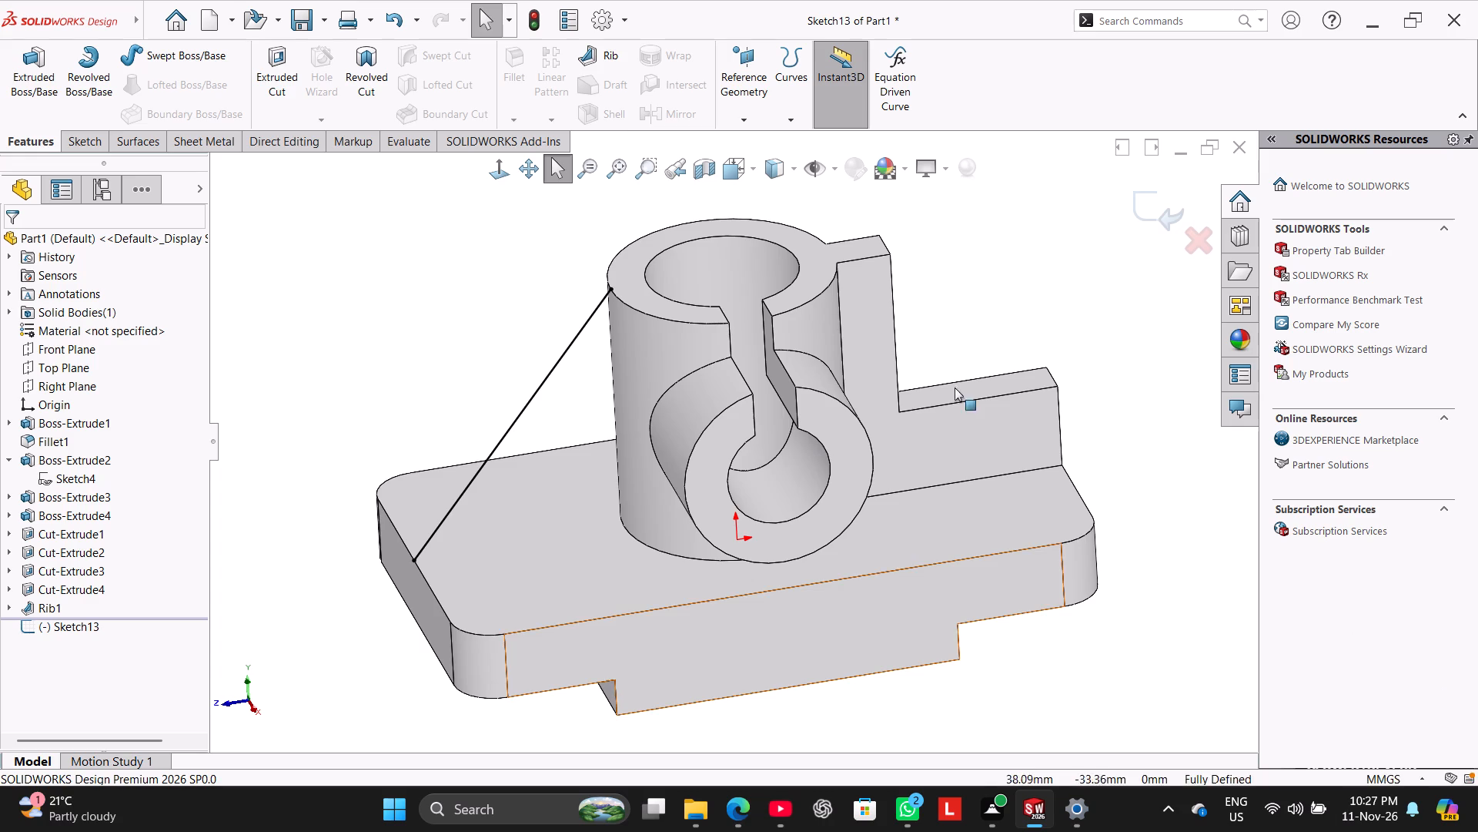
# Delete the coincident relation fixing the diagonal line's upper endpoint to the hub's top corner.
pyautogui.click(491, 179)
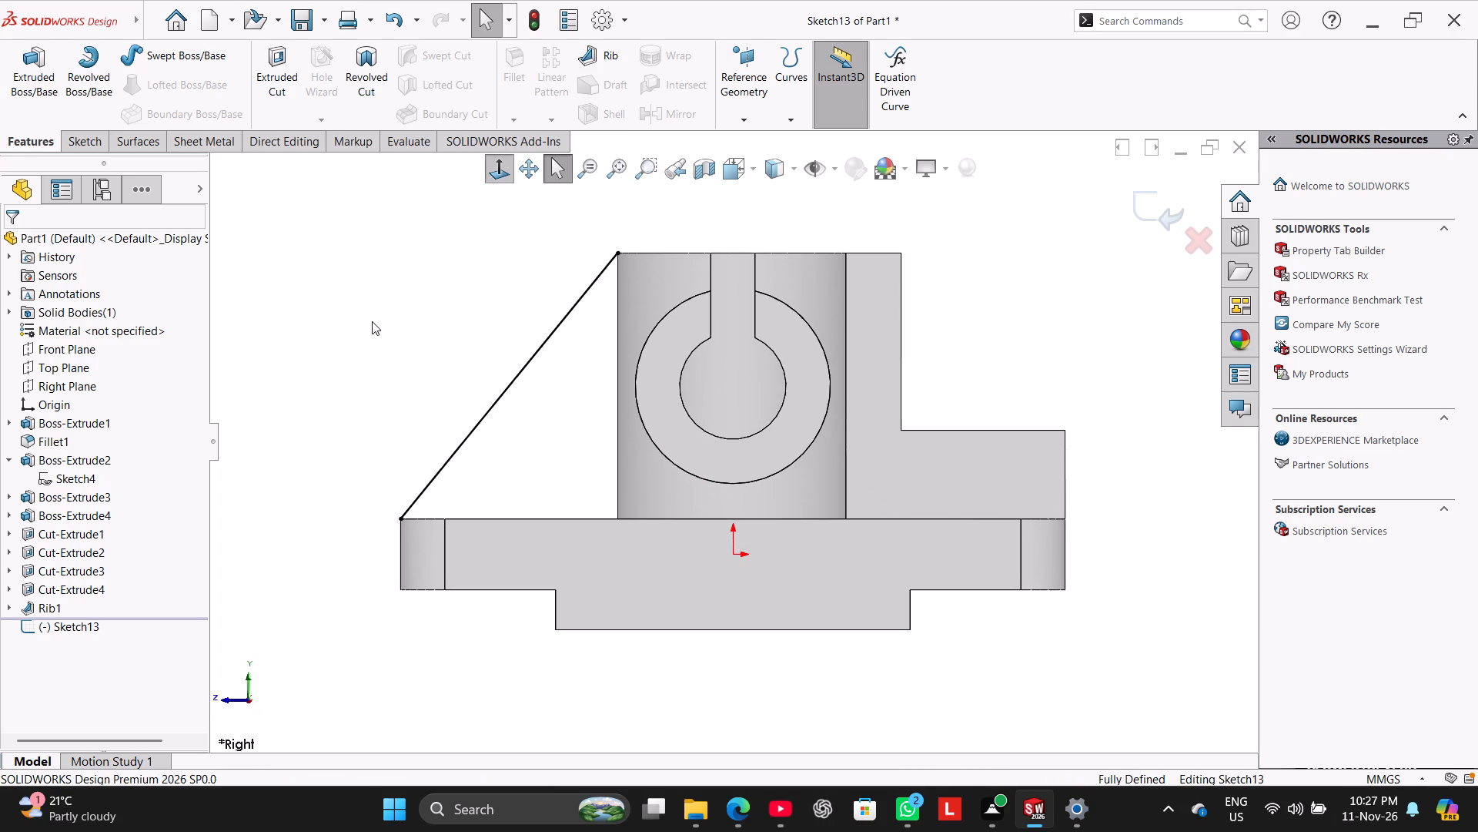
pyautogui.click(366, 317)
pyautogui.moveTo(619, 253); pyautogui.dragTo(604, 288)
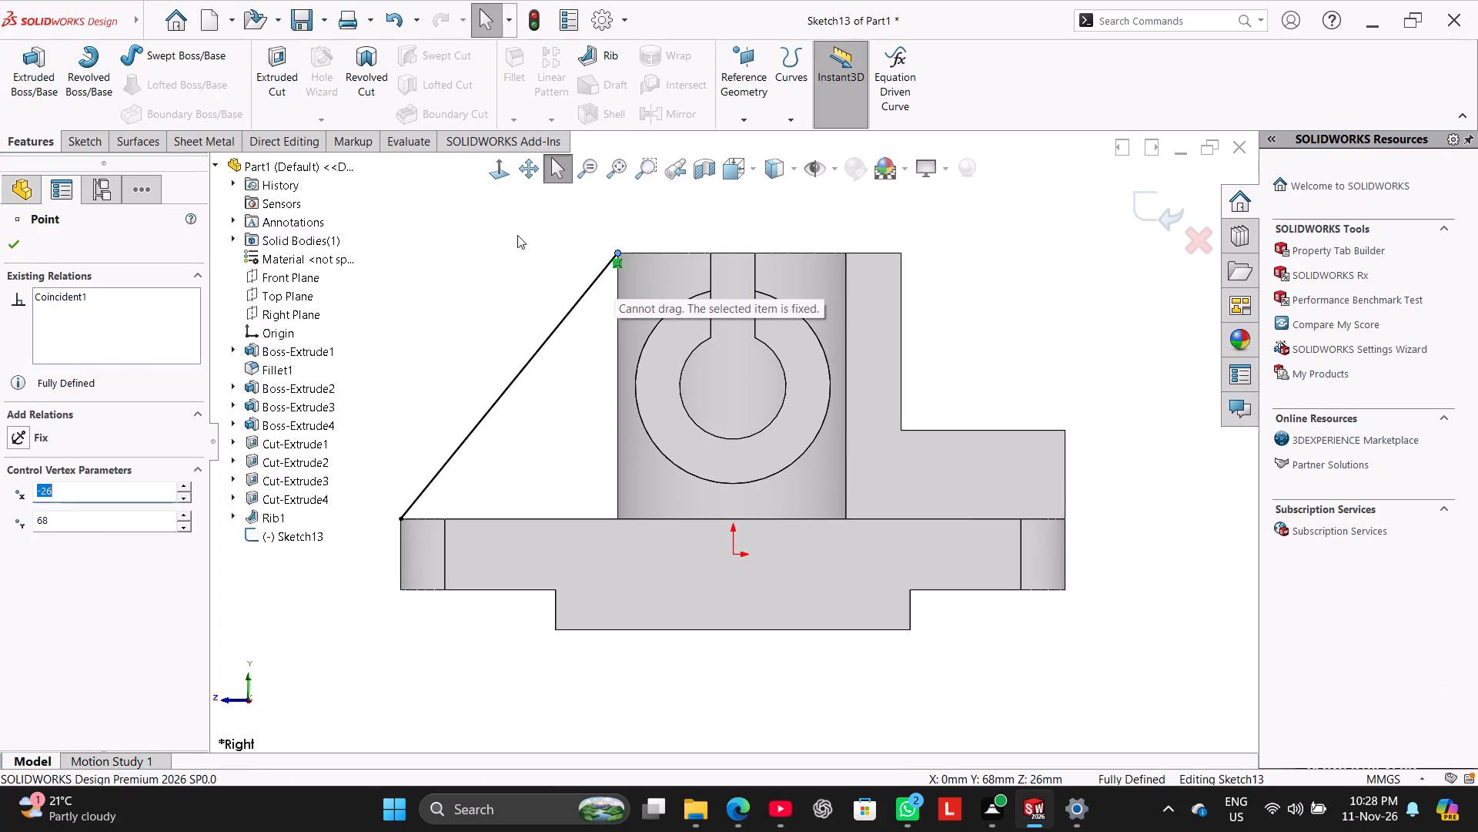
pyautogui.click(517, 235)
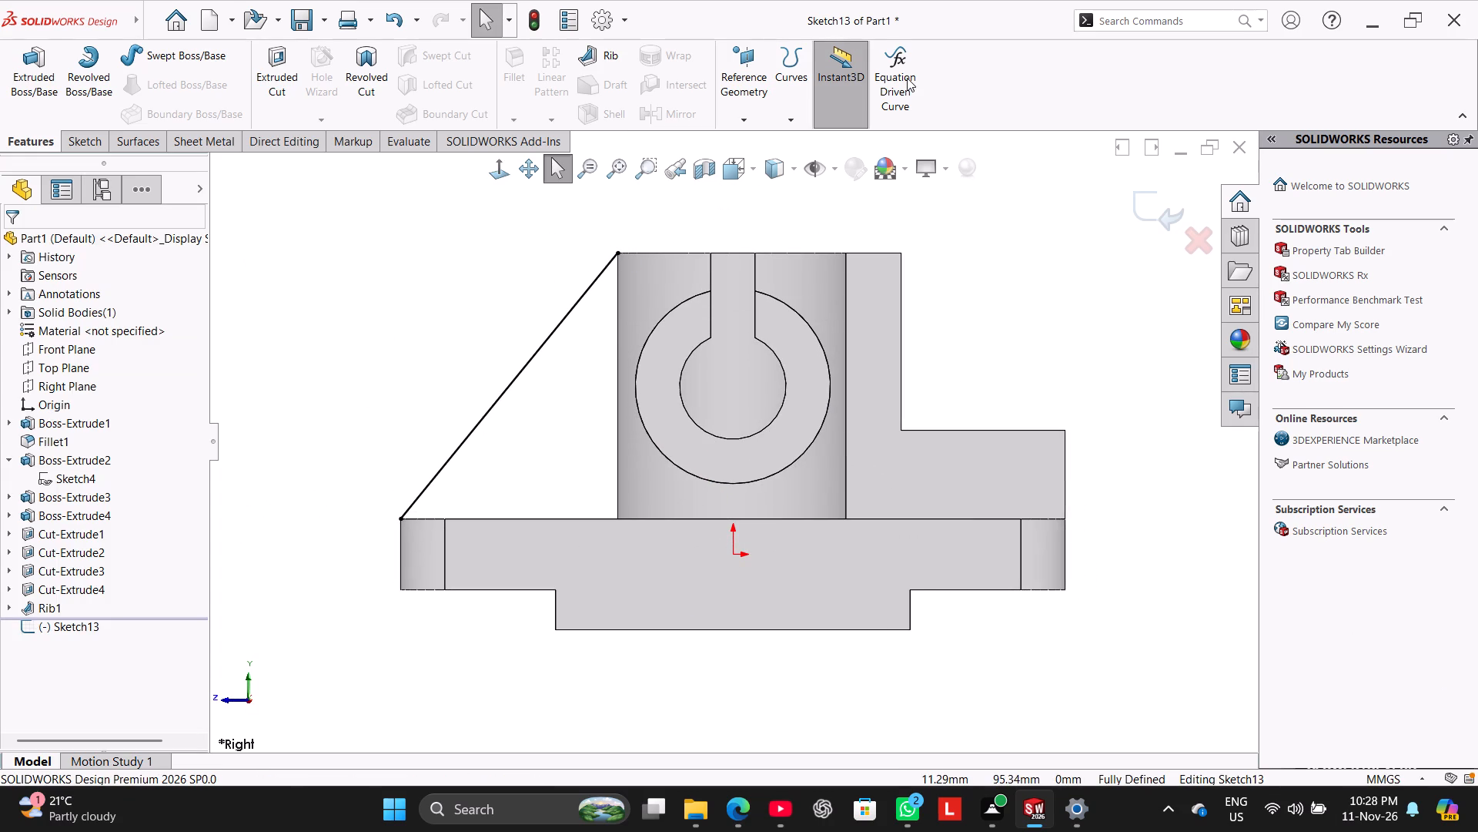
pyautogui.click(92, 148)
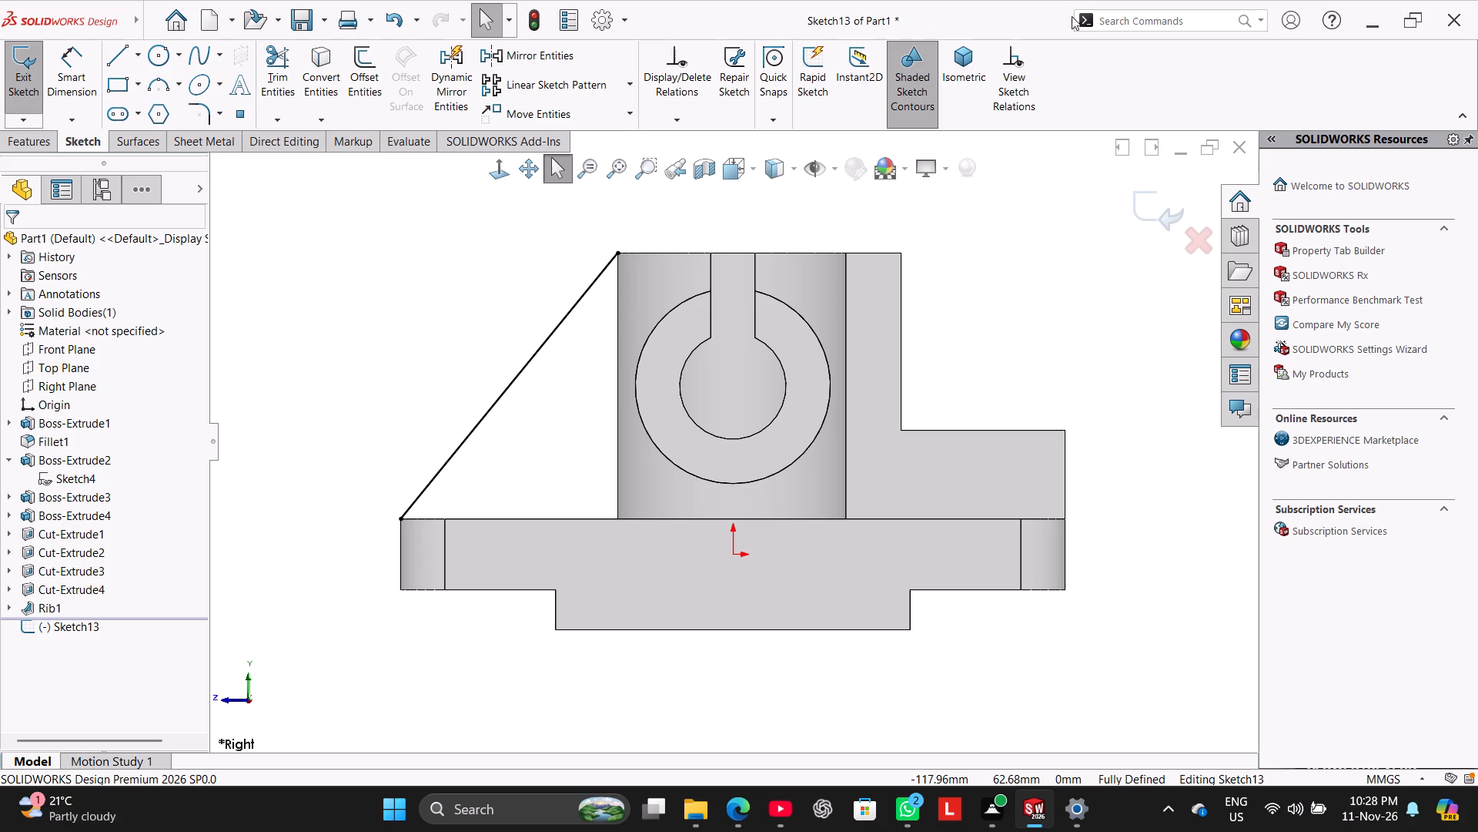
pyautogui.click(1023, 76)
pyautogui.rightClick(616, 264)
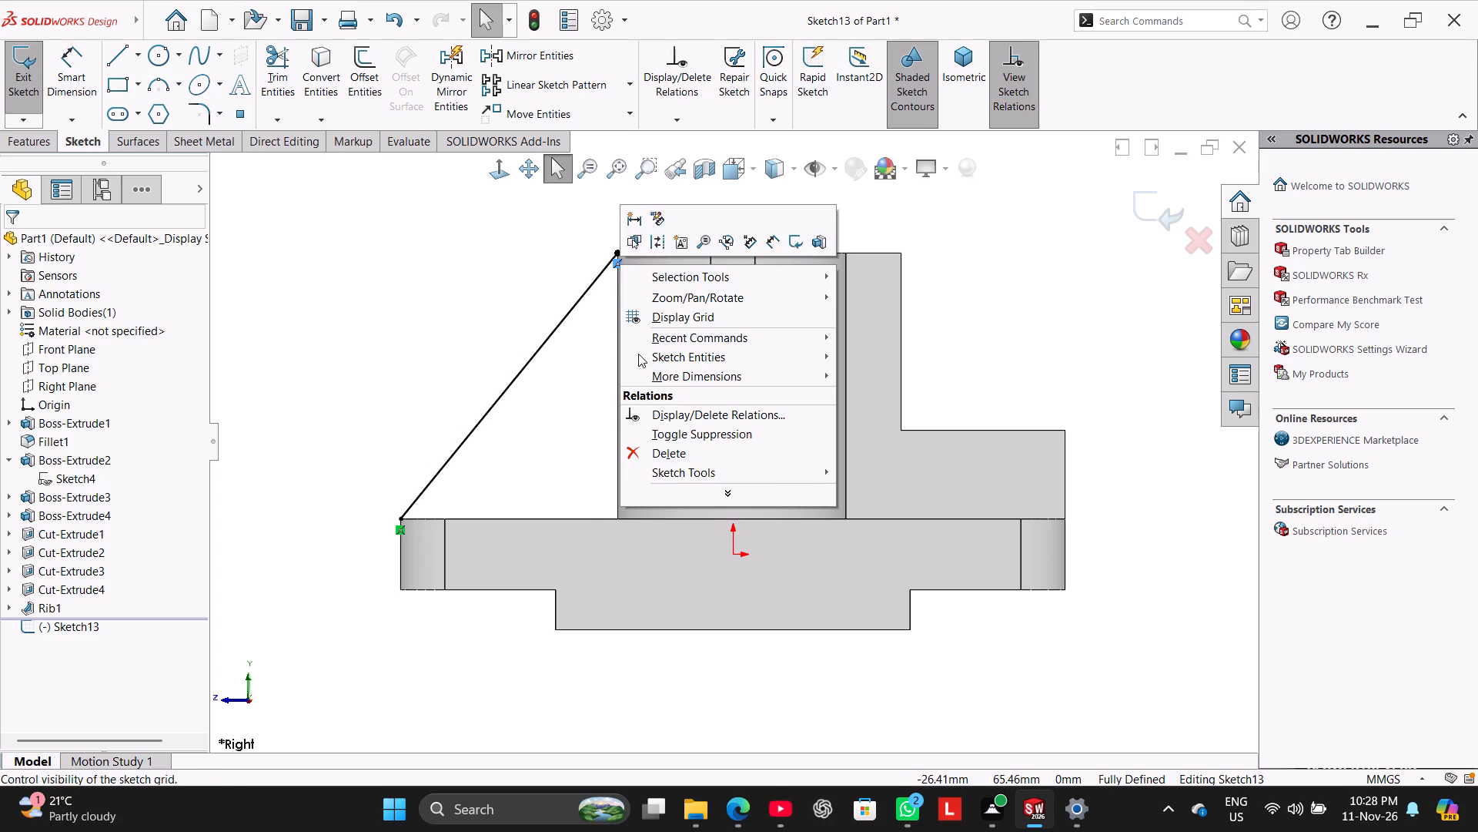
pyautogui.click(682, 455)
pyautogui.click(1002, 102)
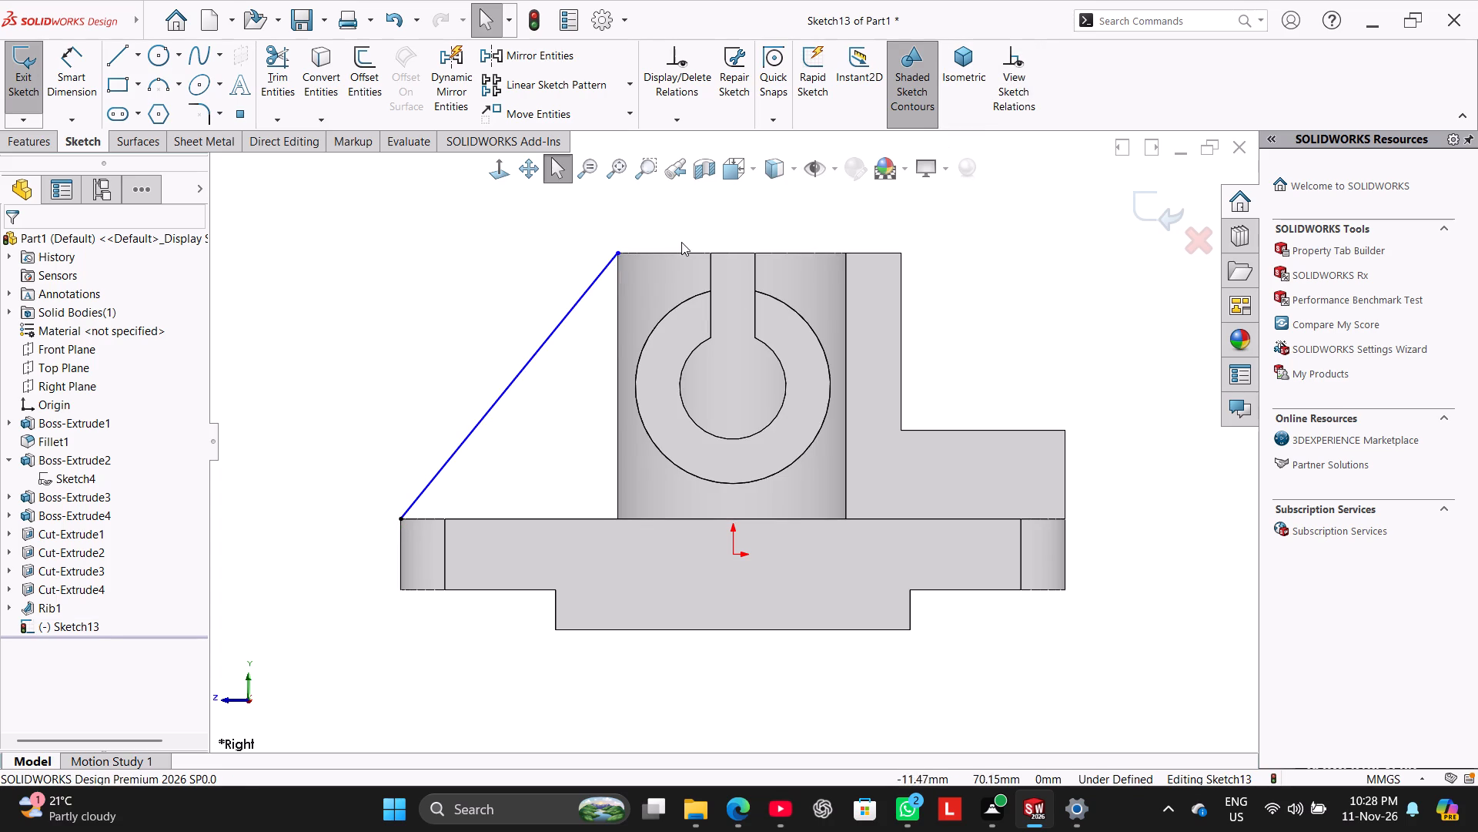
# Move the diagonal line's upper endpoint onto the hub's outer edge, just below its top corner.
pyautogui.moveTo(618, 250); pyautogui.dragTo(598, 324)
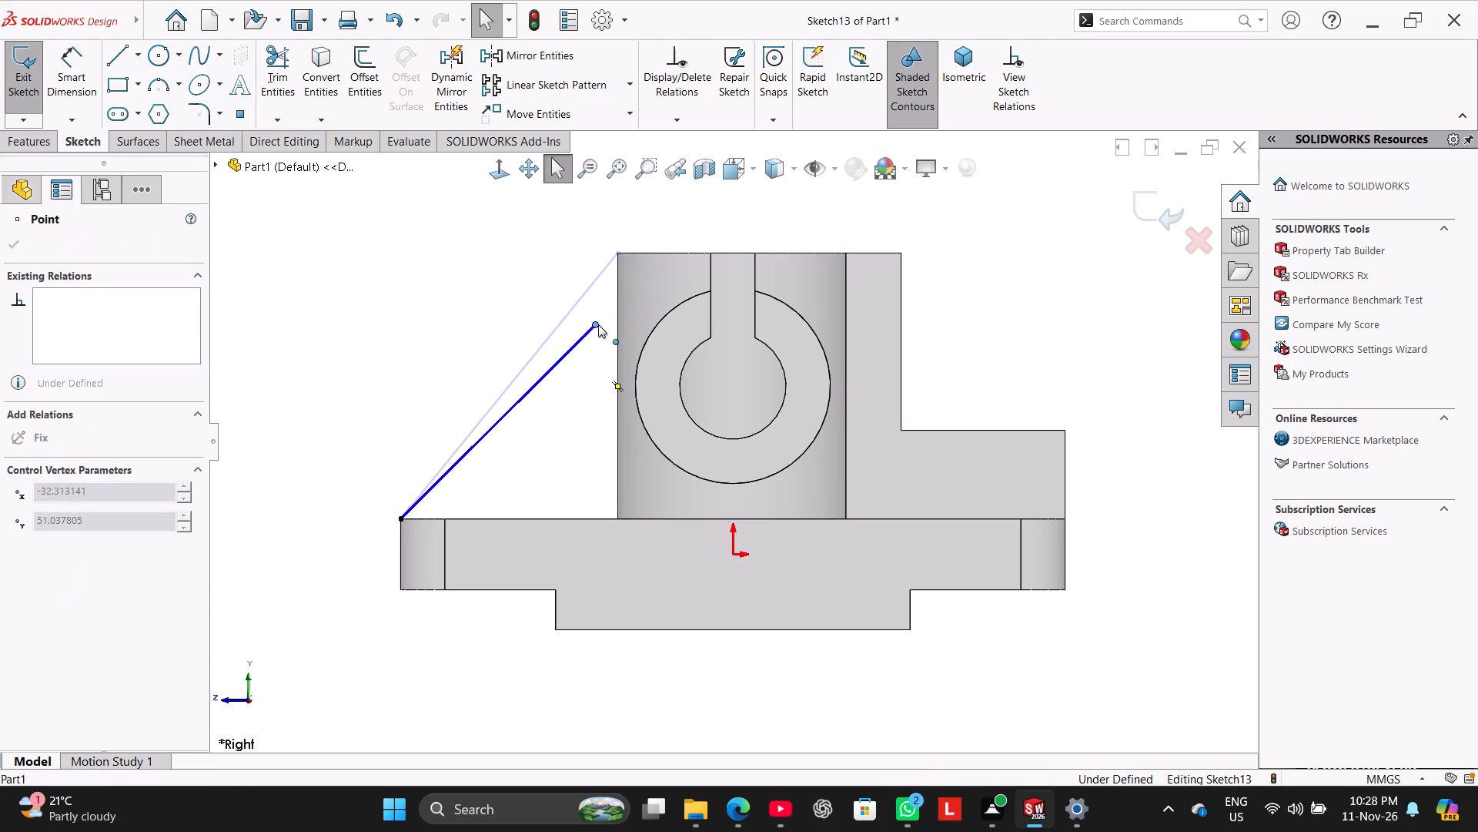
pyautogui.moveTo(598, 324); pyautogui.dragTo(620, 317)
pyautogui.click(493, 273)
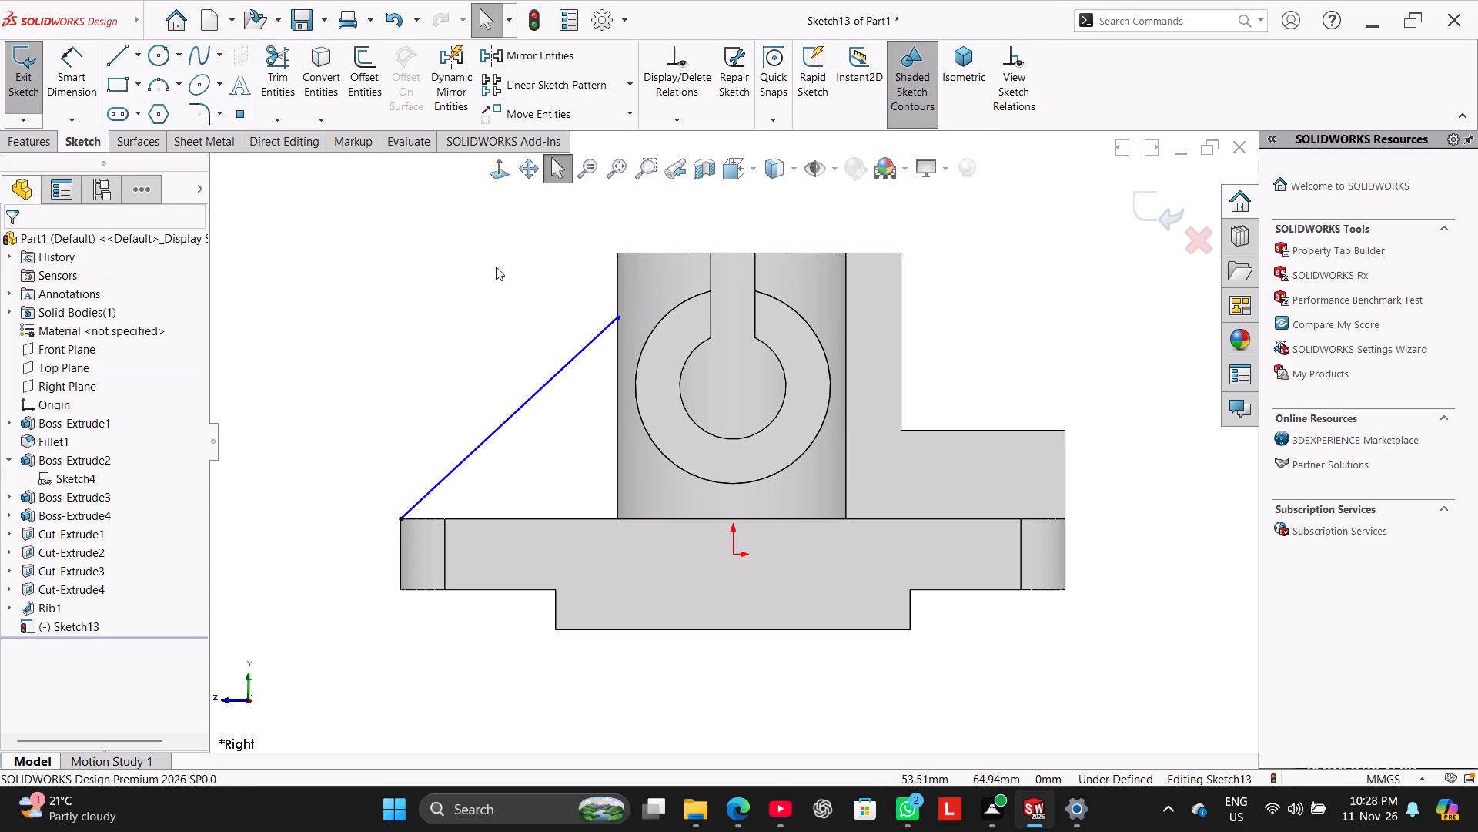
pyautogui.moveTo(615, 315); pyautogui.dragTo(613, 261)
pyautogui.click(514, 278)
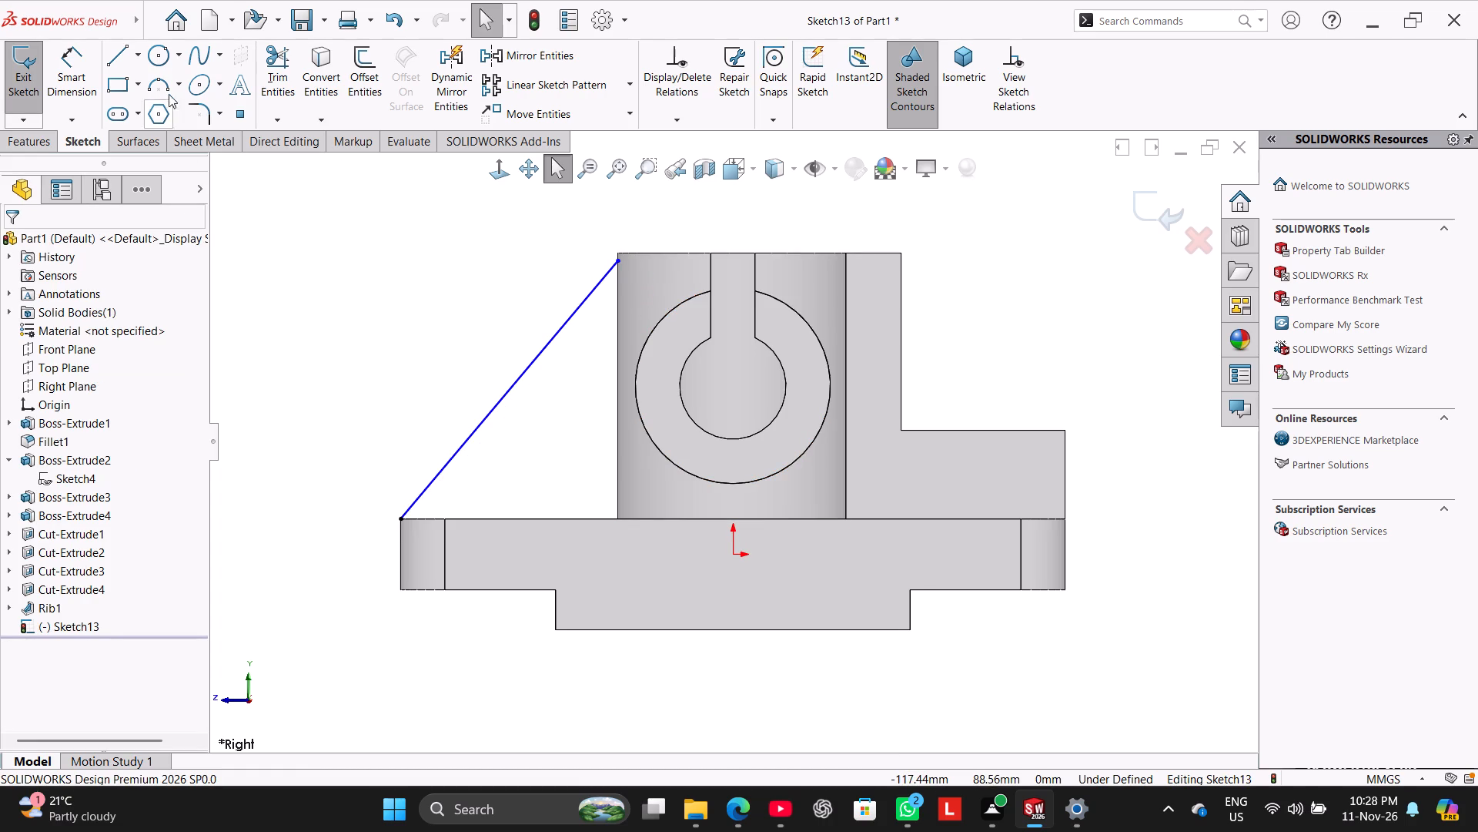
# Sketch a horizontal line about 10 mm long from the diagonal line's upper endpoint into the hub.
pyautogui.click(122, 62)
pyautogui.click(615, 262)
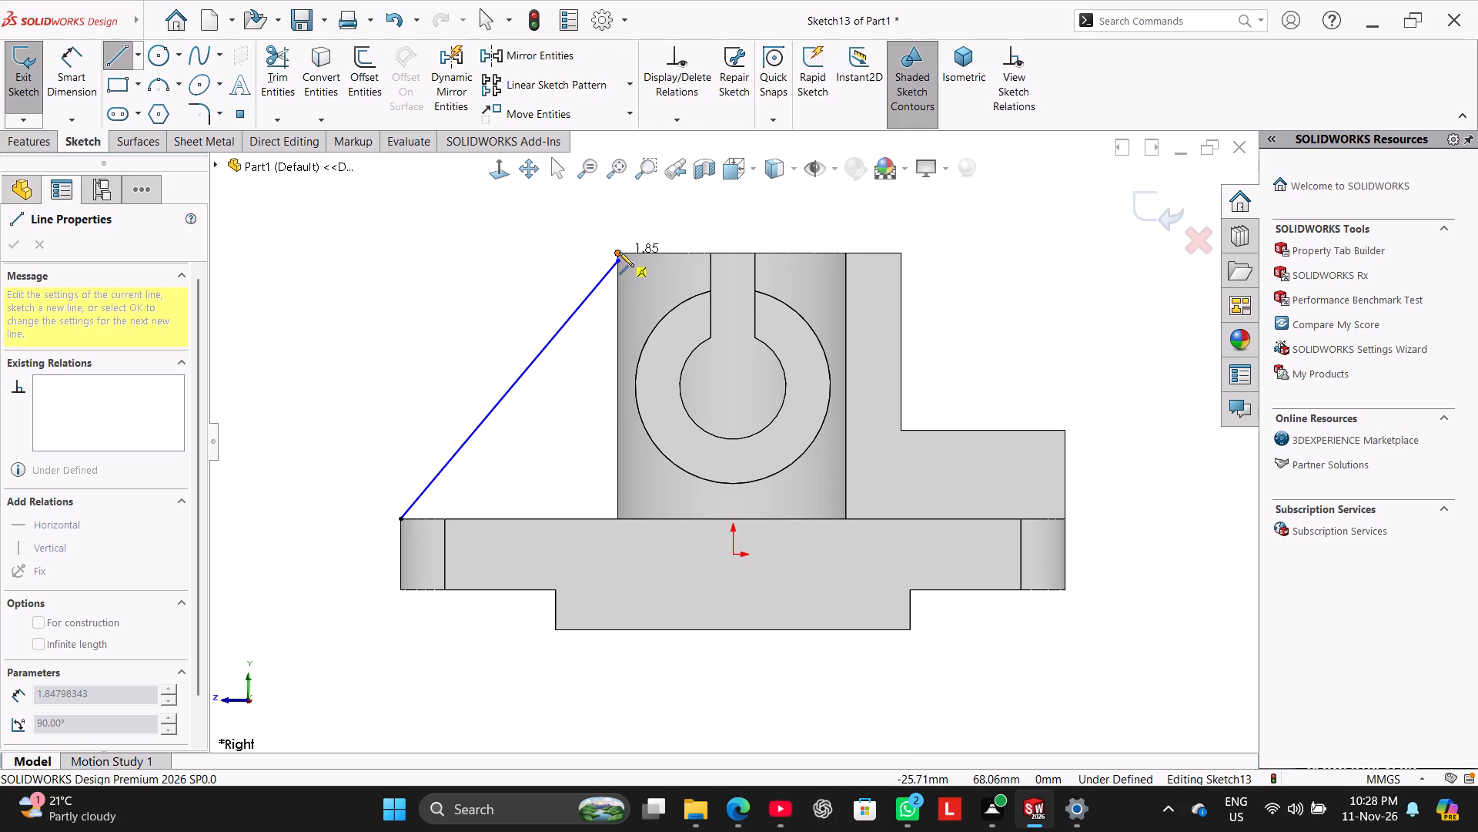
pyautogui.click(662, 258)
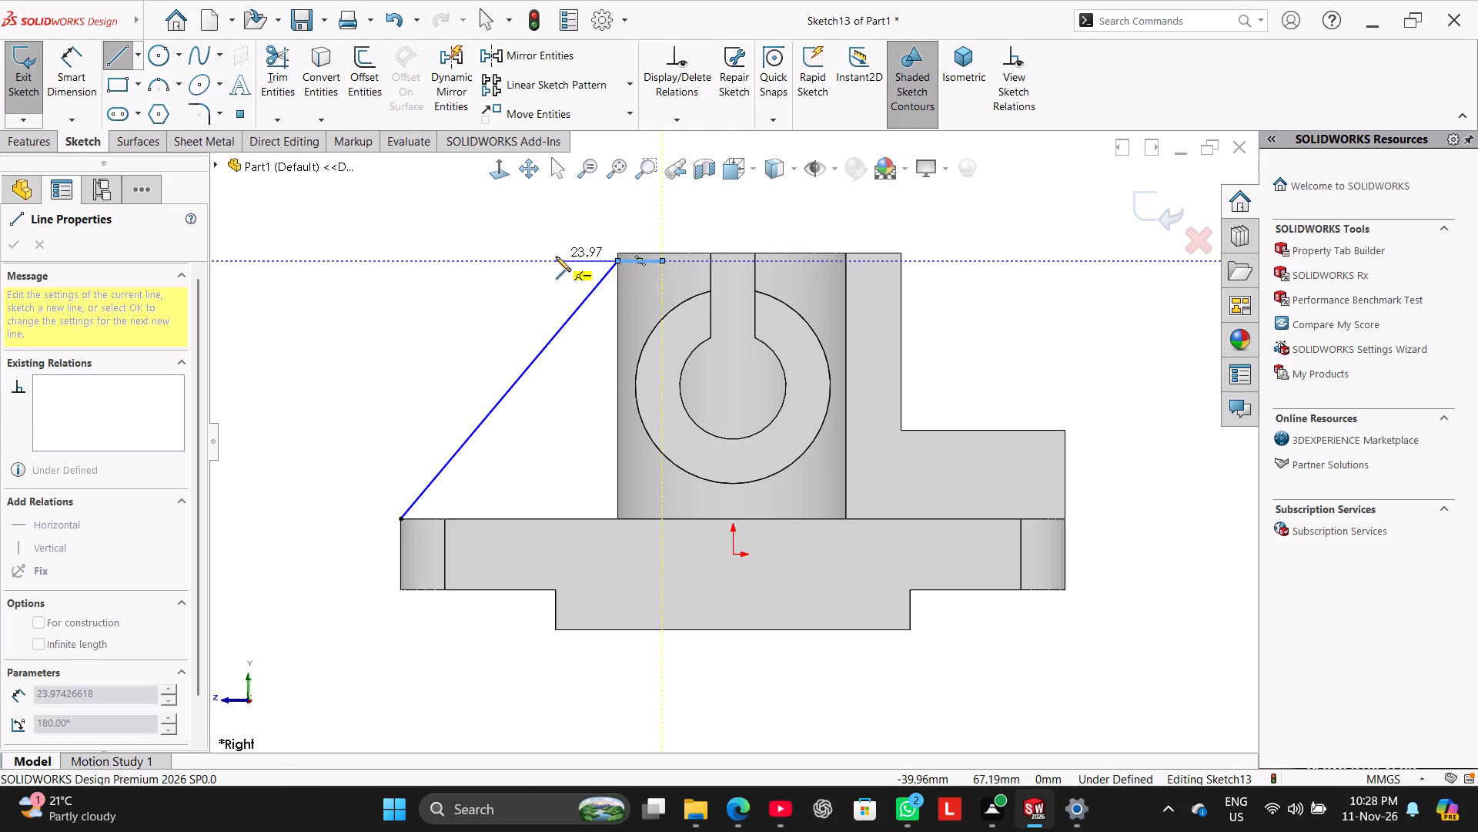
pyautogui.rightClick(556, 257)
pyautogui.click(580, 260)
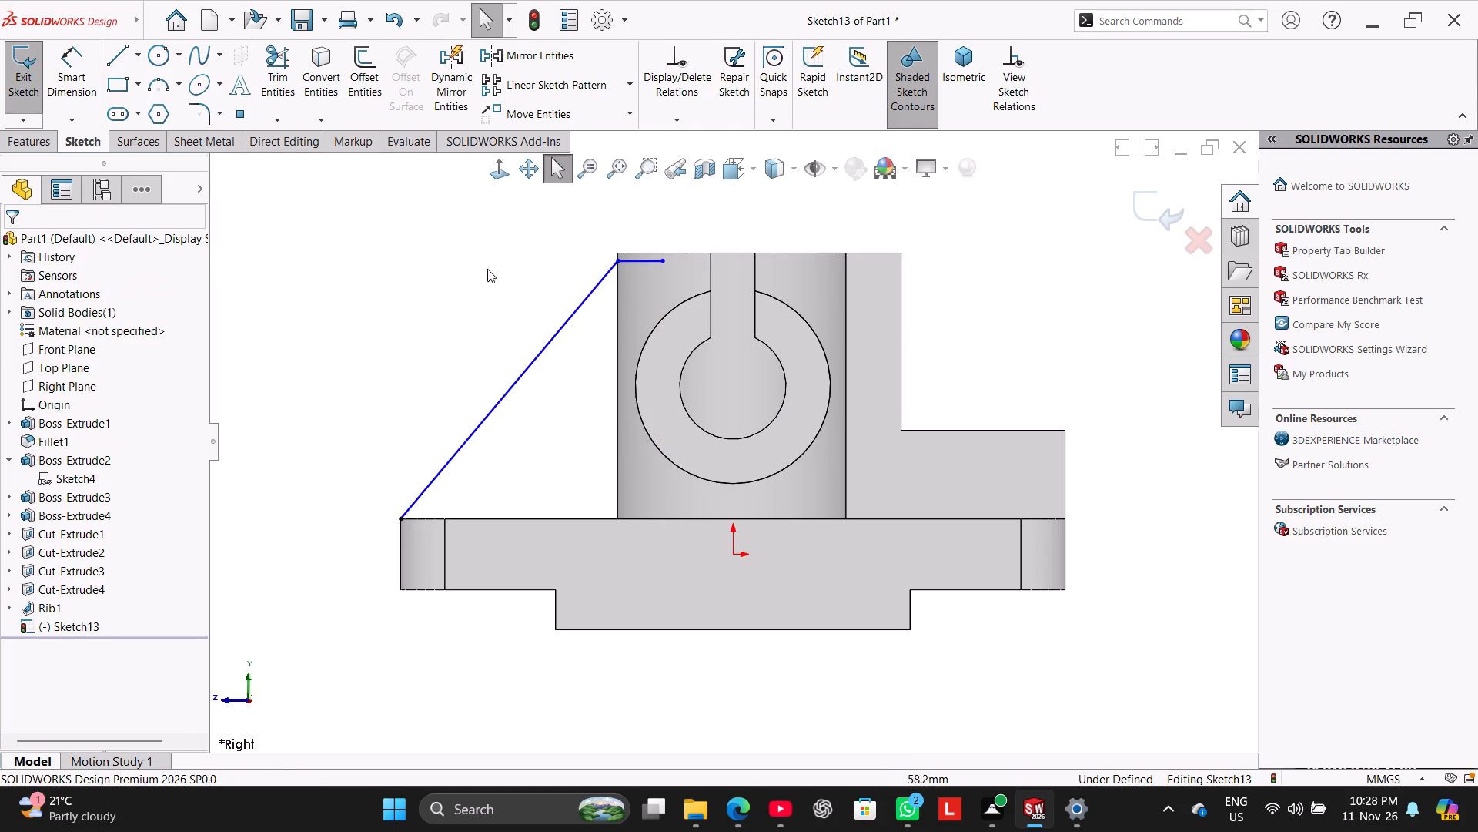
# Create a 10 mm thick rib from the diagonal and short horizontal lines, filling toward the hub and base.
pyautogui.click(37, 143)
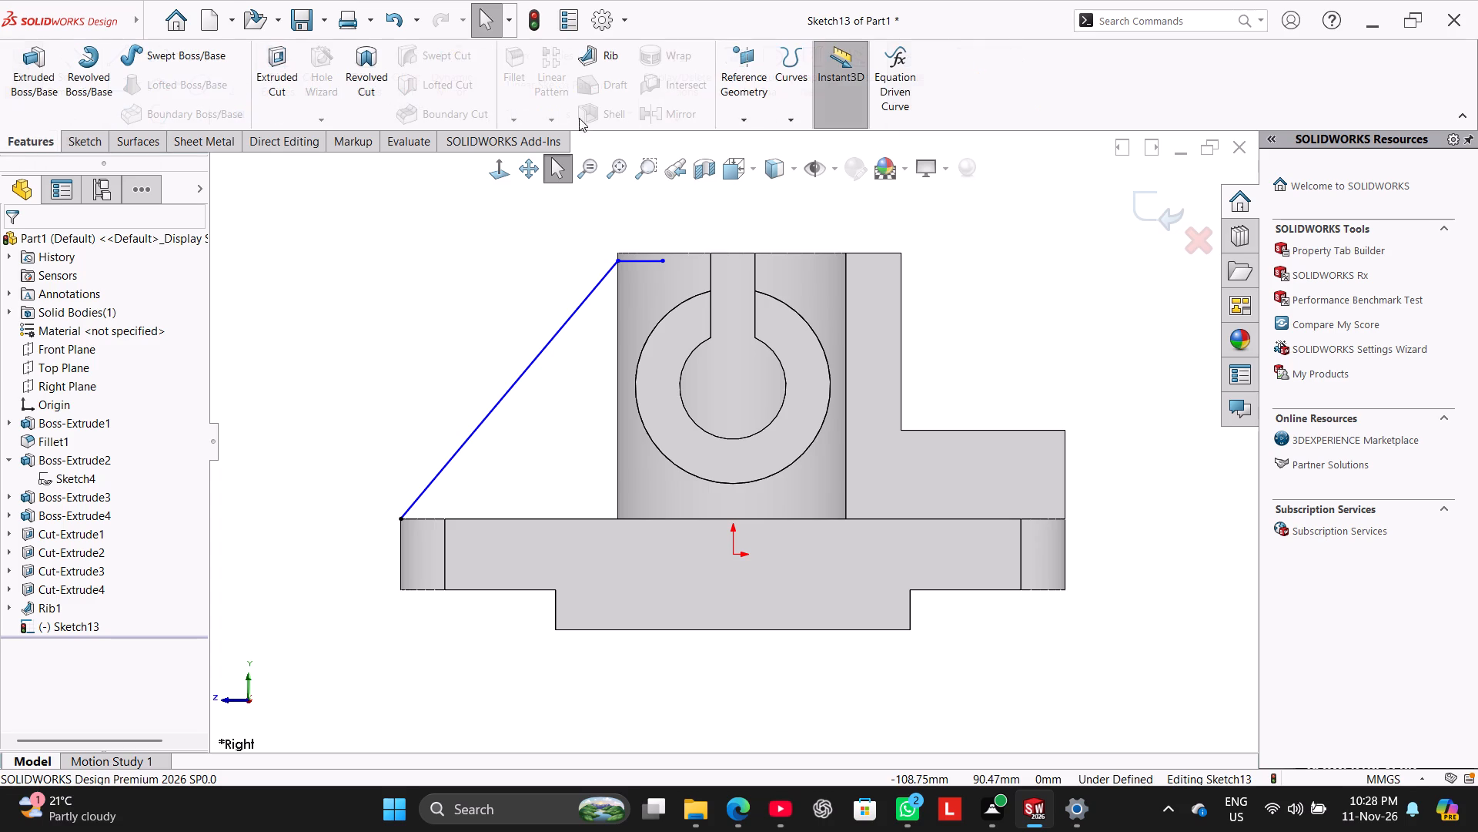
pyautogui.click(607, 55)
pyautogui.moveTo(513, 297); pyautogui.dragTo(573, 387, button='middle')
pyautogui.click(23, 250)
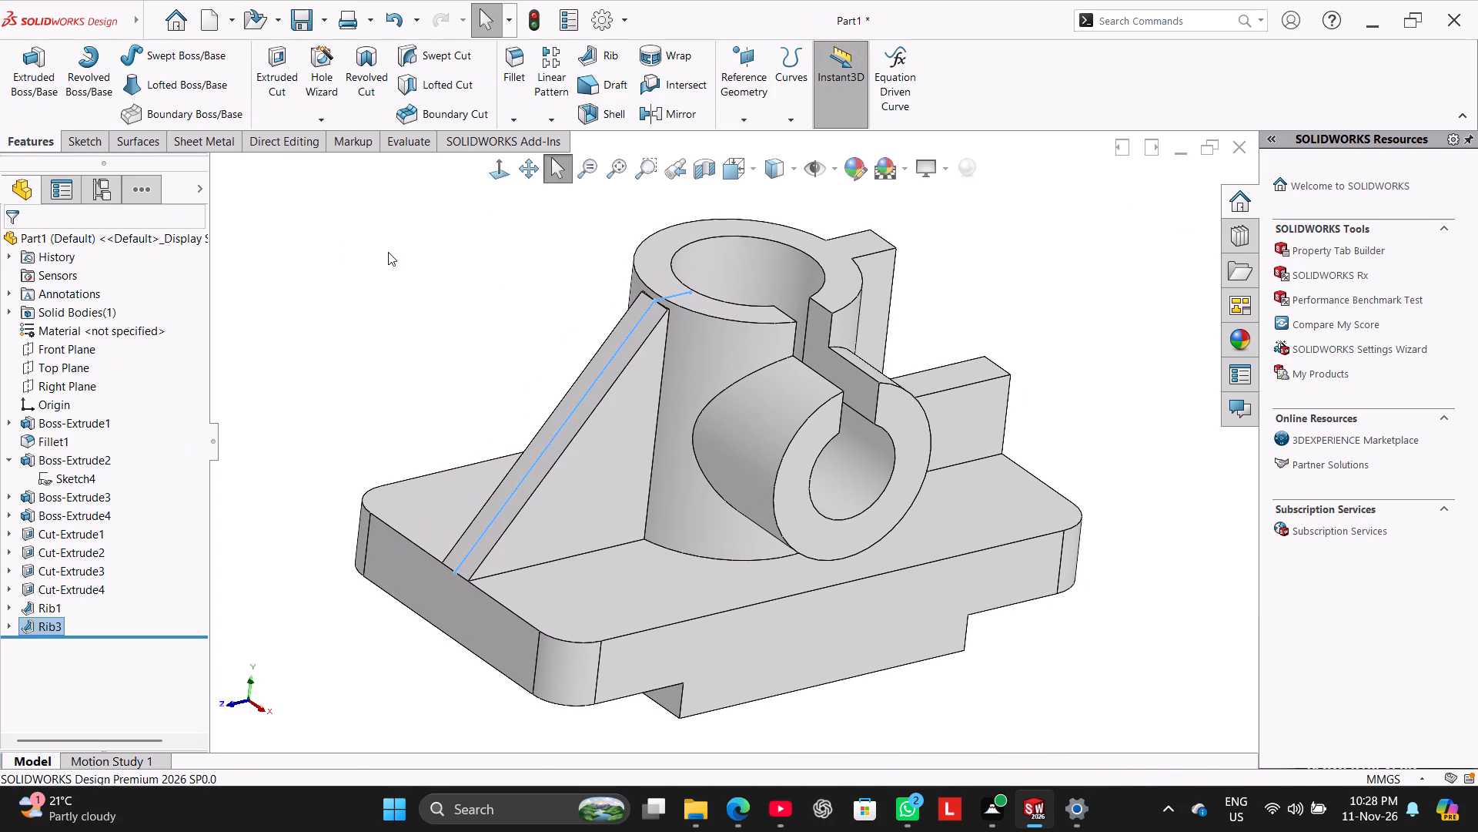
pyautogui.click(403, 252)
# Edit the diagonal rib's sketch so the joint of its two lines sits on the hub's top corner, and rebuild the rib.
pyautogui.scroll(-4, 644, 270)
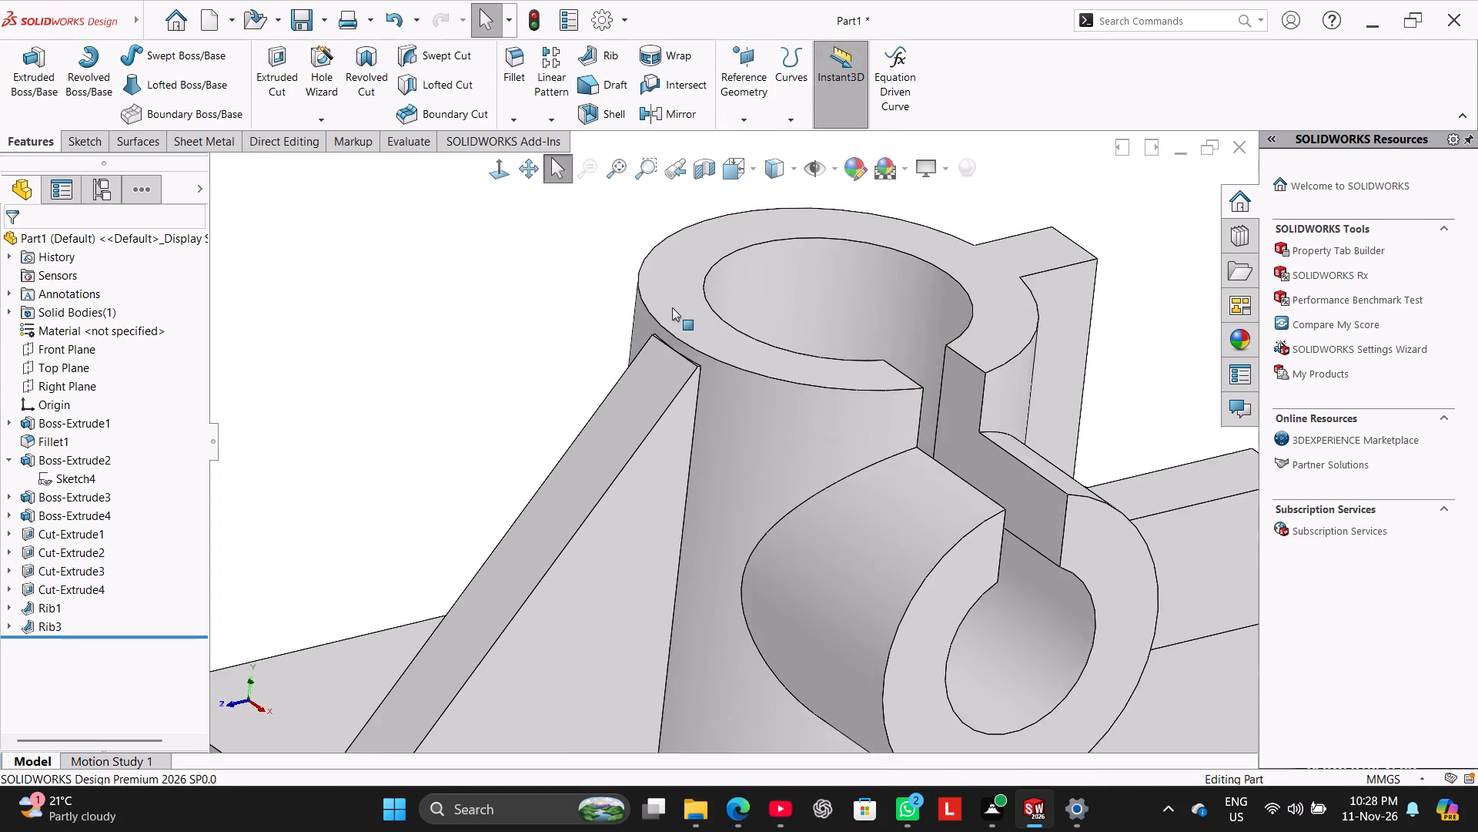
pyautogui.scroll(-3, 672, 307)
pyautogui.scroll(-4, 769, 448)
pyautogui.scroll(6, 512, 351)
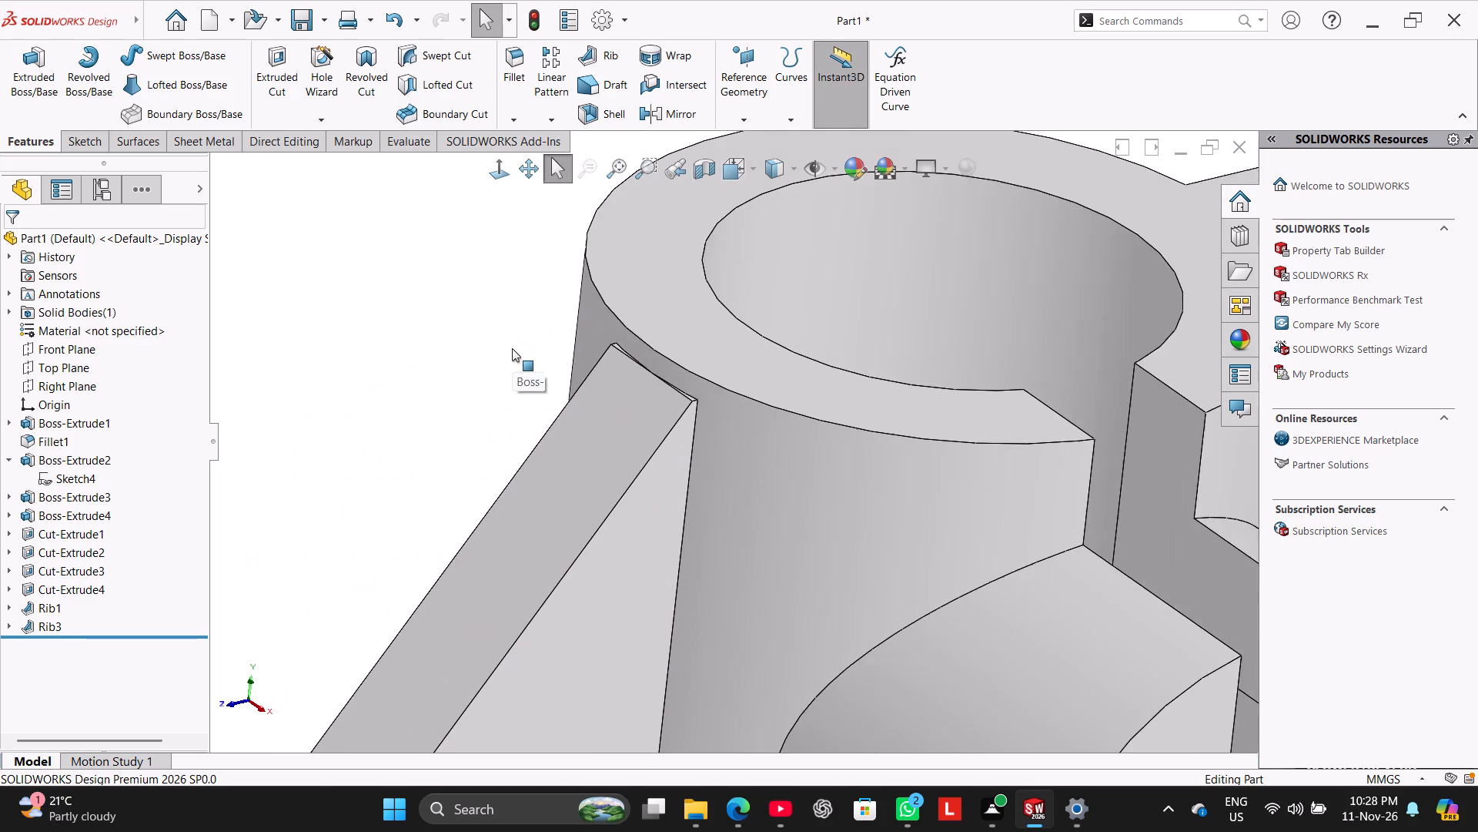
pyautogui.scroll(2, 511, 347)
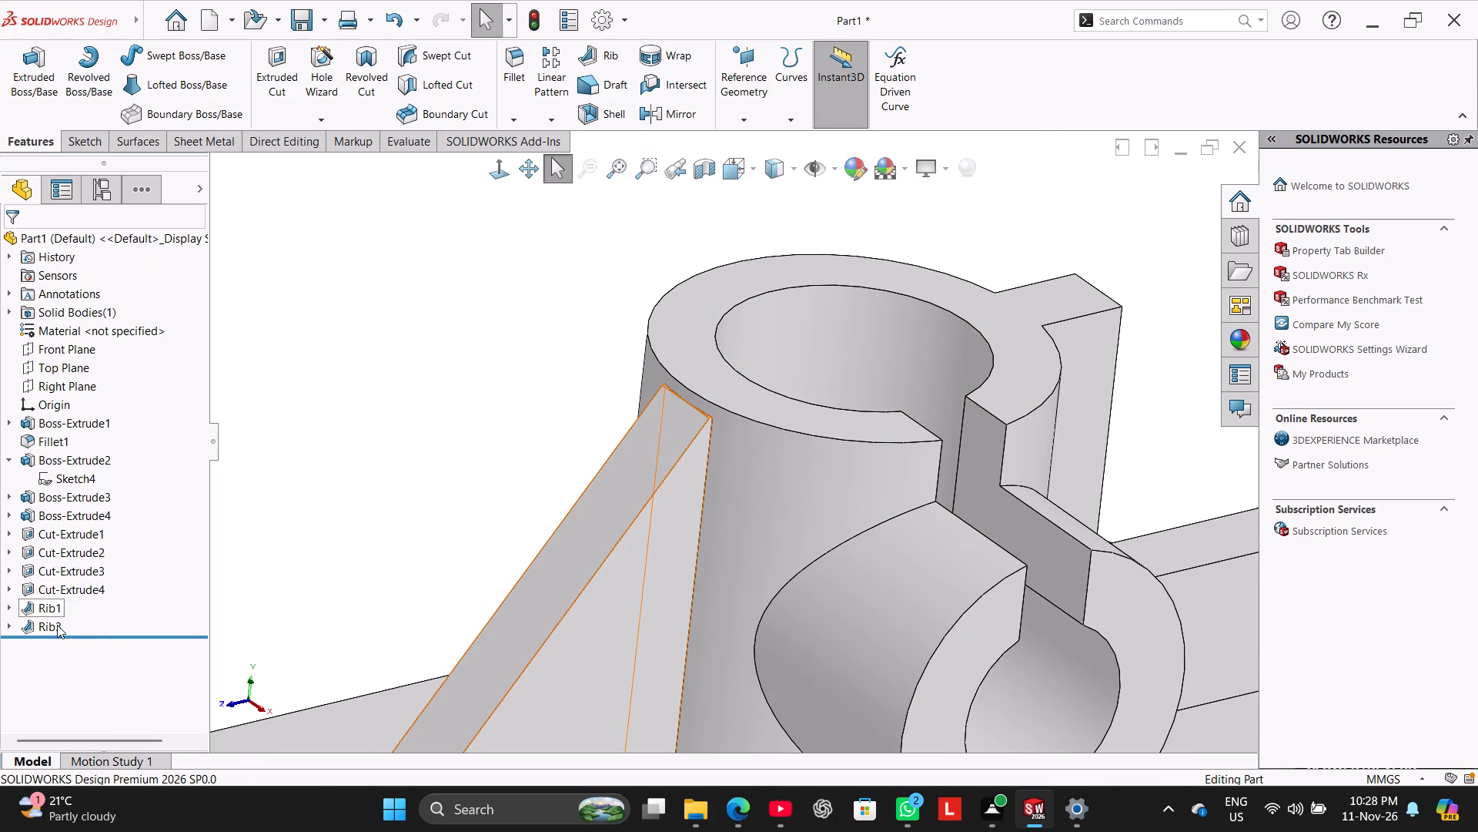
pyautogui.rightClick(57, 626)
pyautogui.click(106, 450)
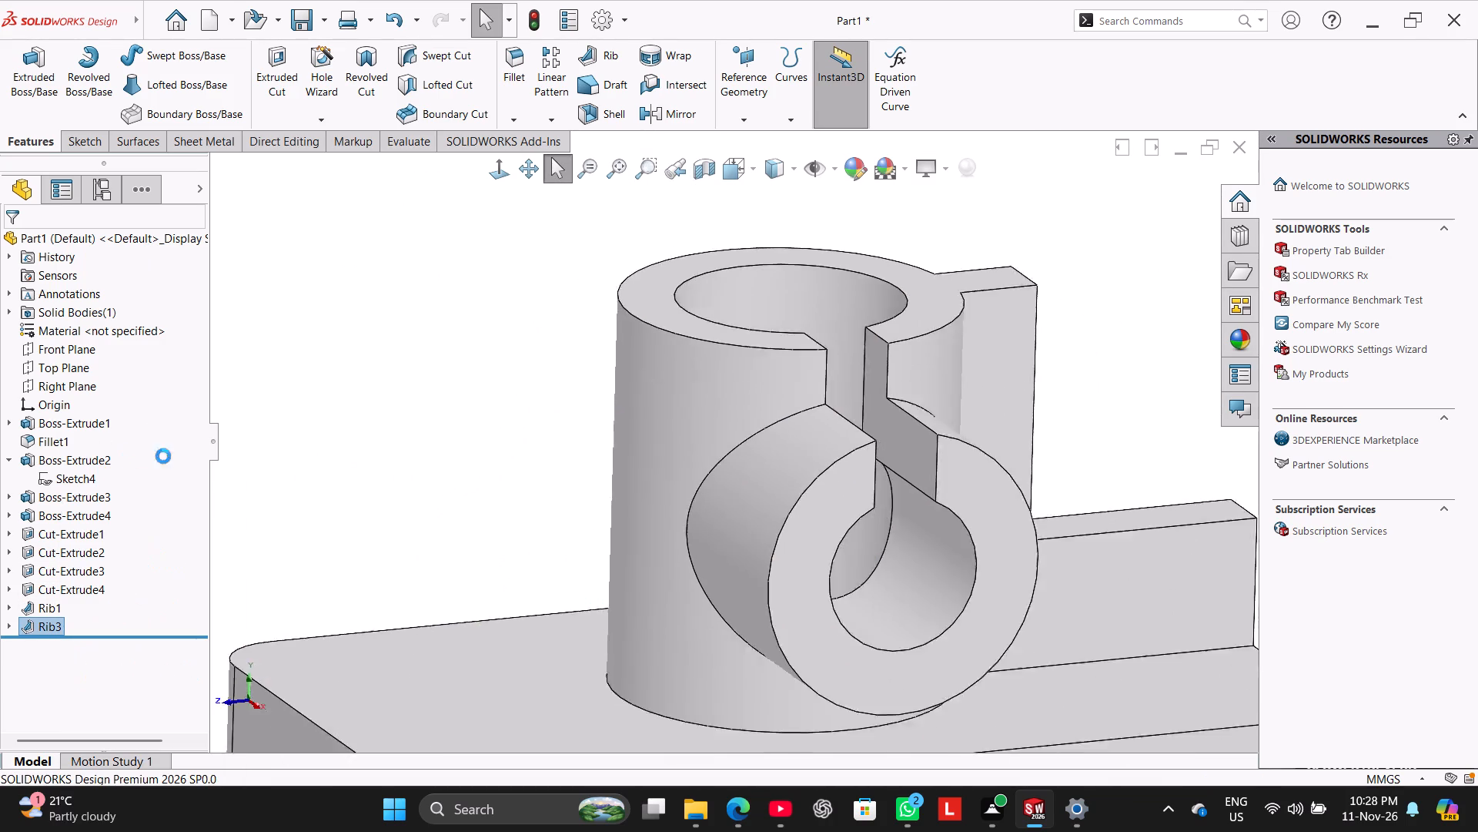
pyautogui.scroll(-4, 646, 235)
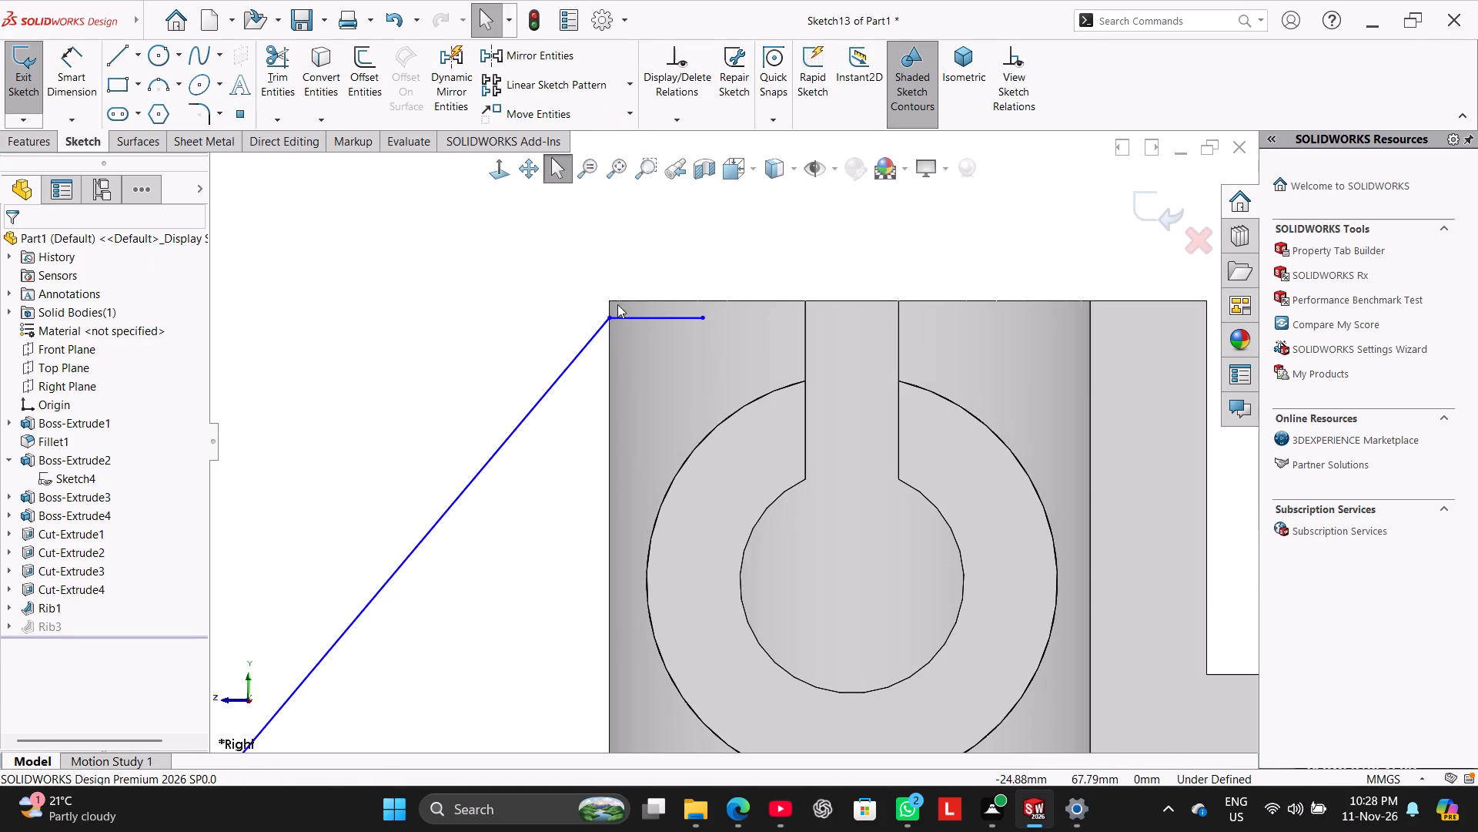
pyautogui.moveTo(609, 316); pyautogui.dragTo(608, 304)
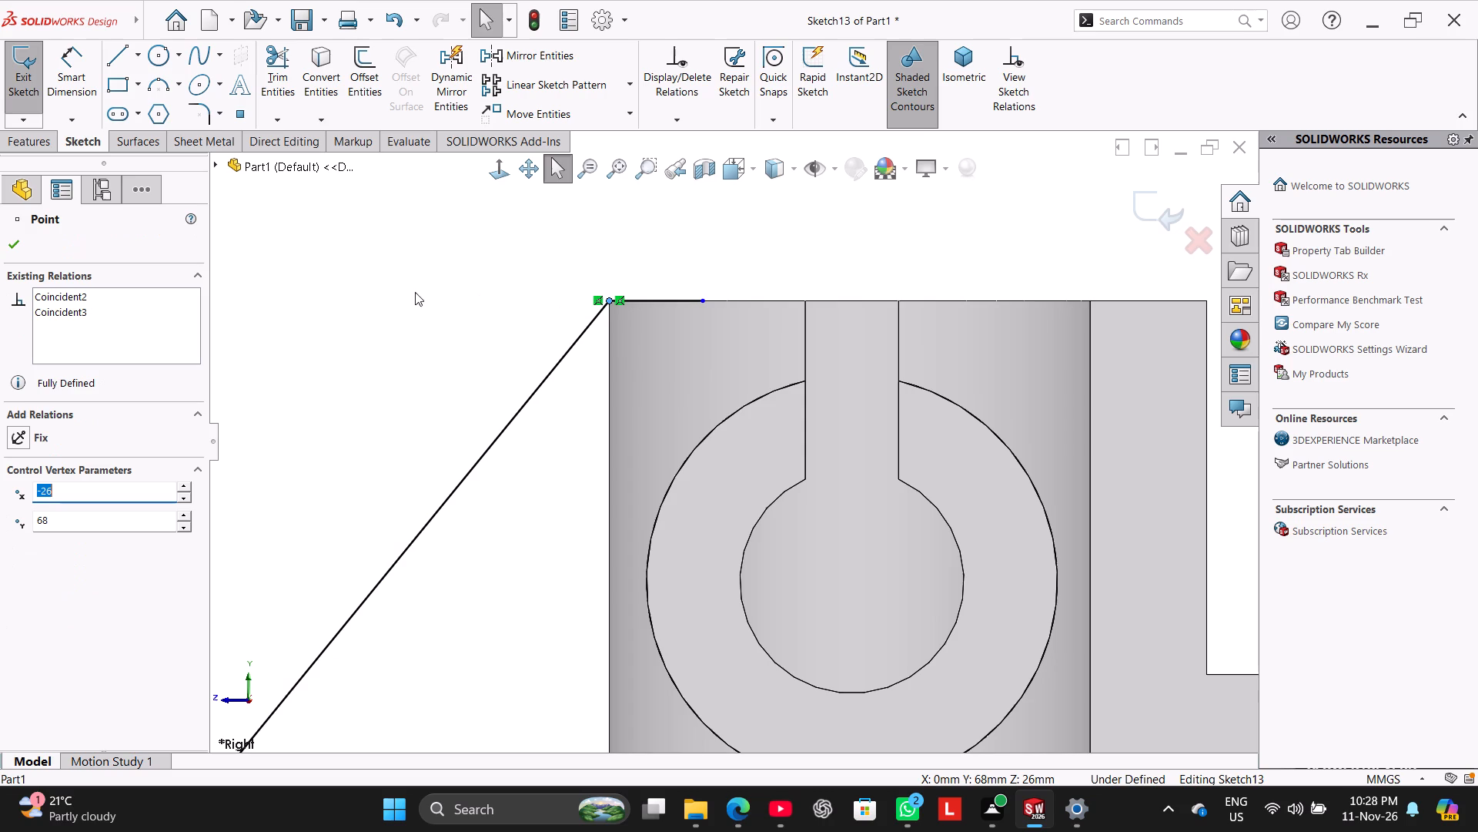
pyautogui.click(17, 237)
pyautogui.click(31, 113)
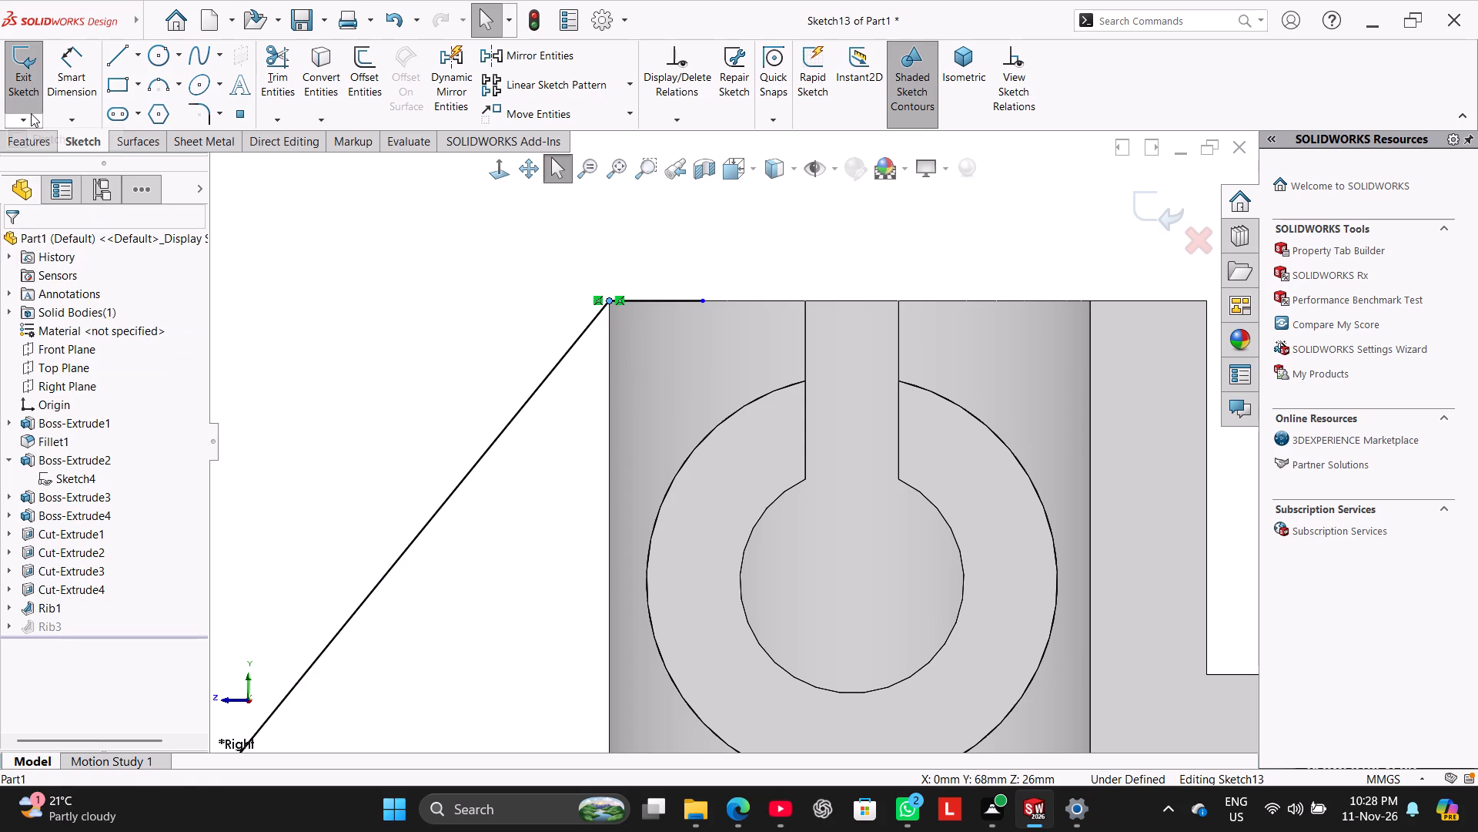
pyautogui.click(28, 92)
# Examine the diagonal rib's junction with the hub's top rim and the whole part in isometric view.
pyautogui.moveTo(394, 316); pyautogui.dragTo(422, 384, button='middle')
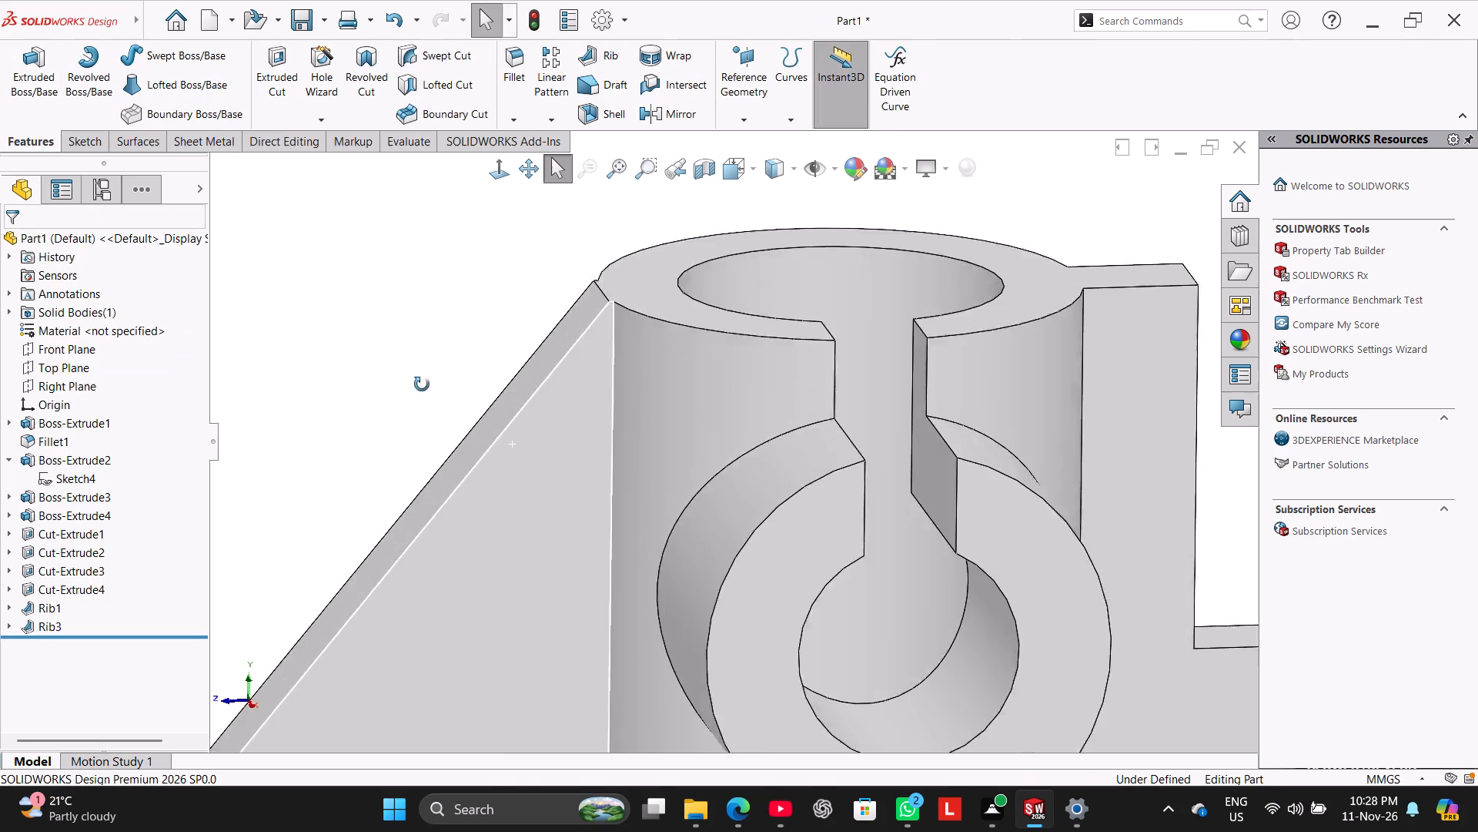
pyautogui.moveTo(422, 384); pyautogui.dragTo(444, 441, button='middle')
pyautogui.scroll(3, 416, 408)
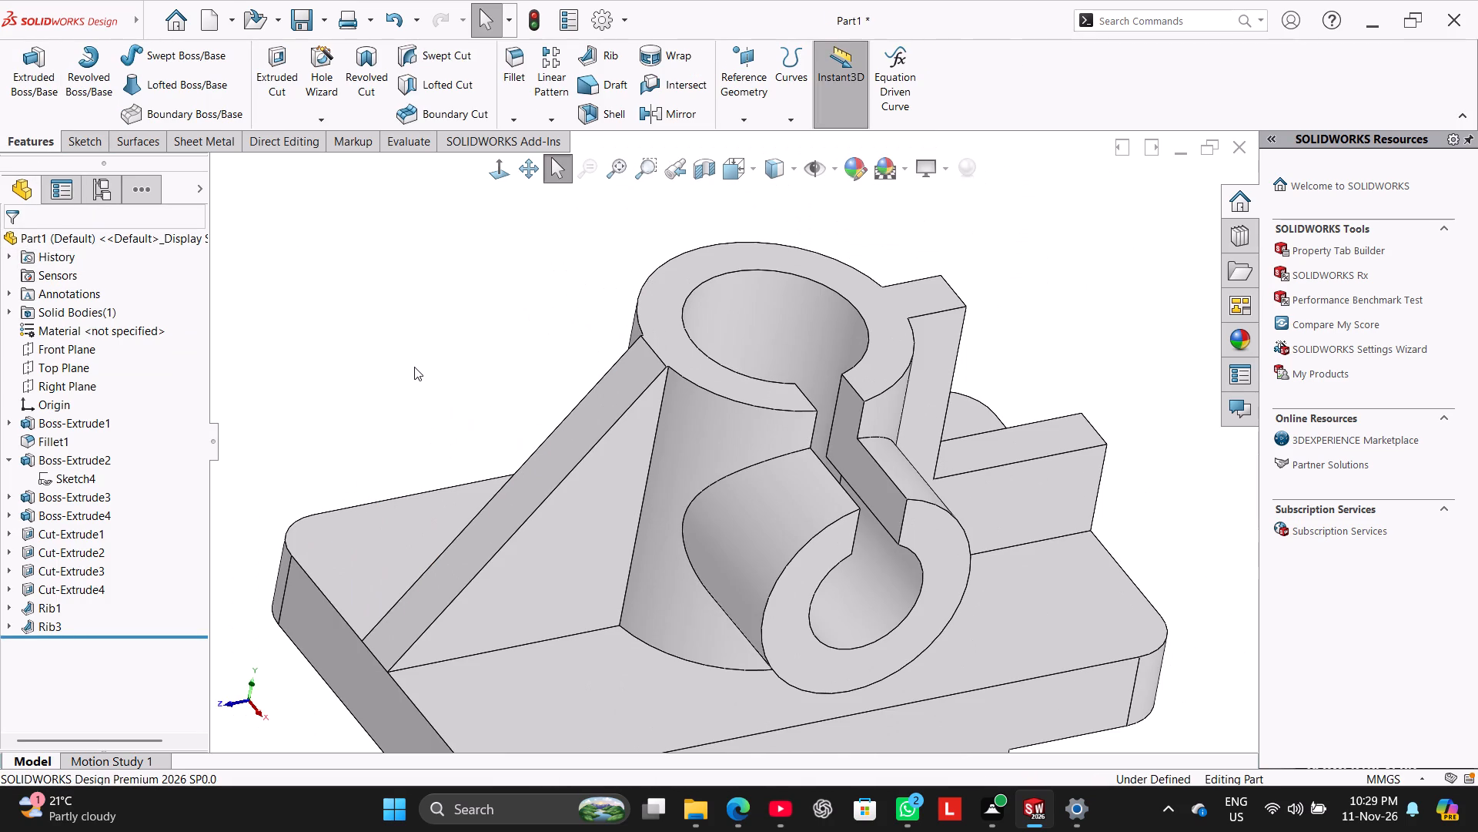
pyautogui.moveTo(414, 367); pyautogui.dragTo(436, 374, button='middle')
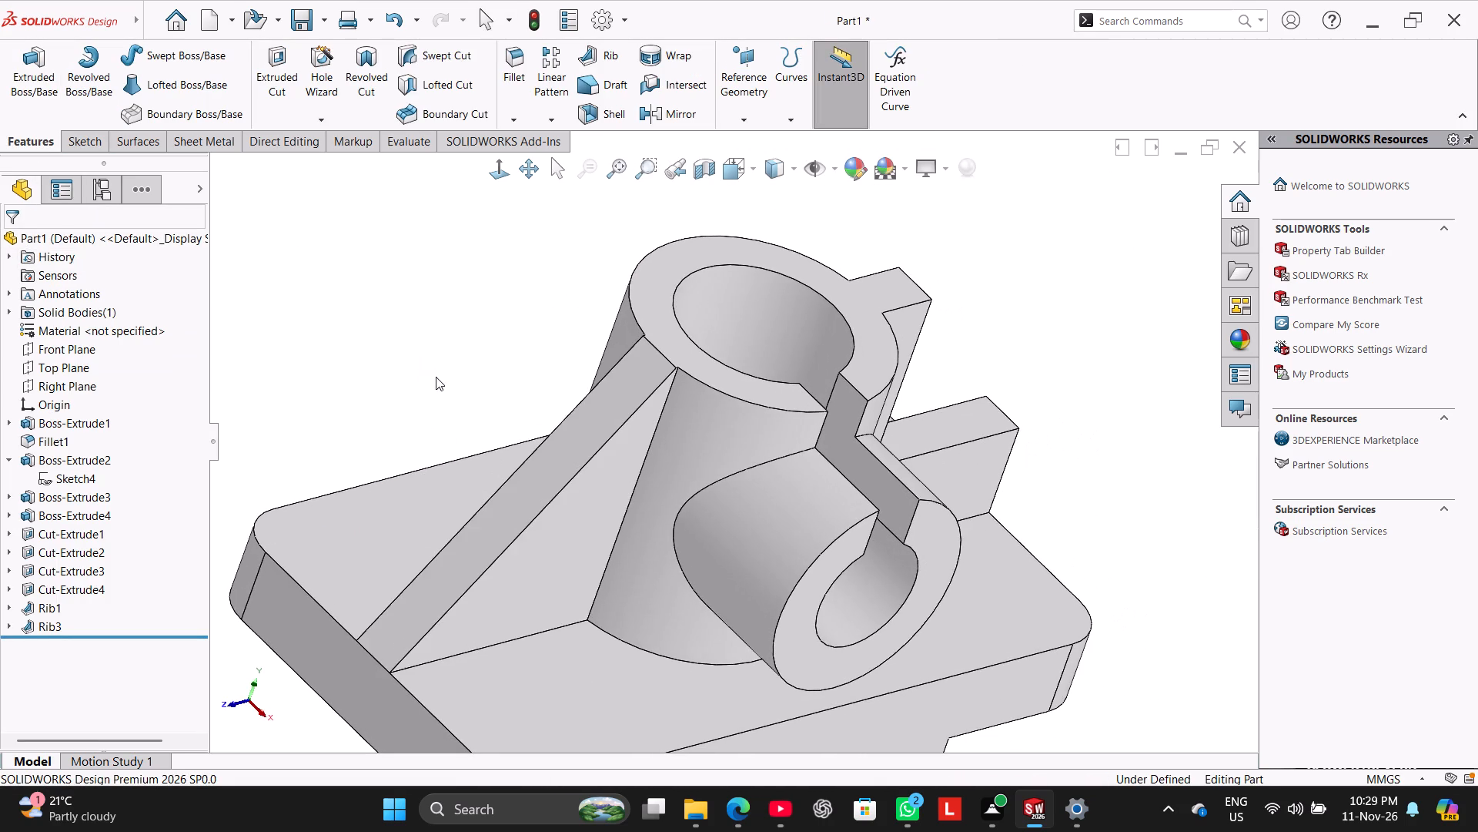
pyautogui.click(435, 381)
pyautogui.moveTo(431, 377); pyautogui.dragTo(618, 269, button='right')
pyautogui.click(484, 326)
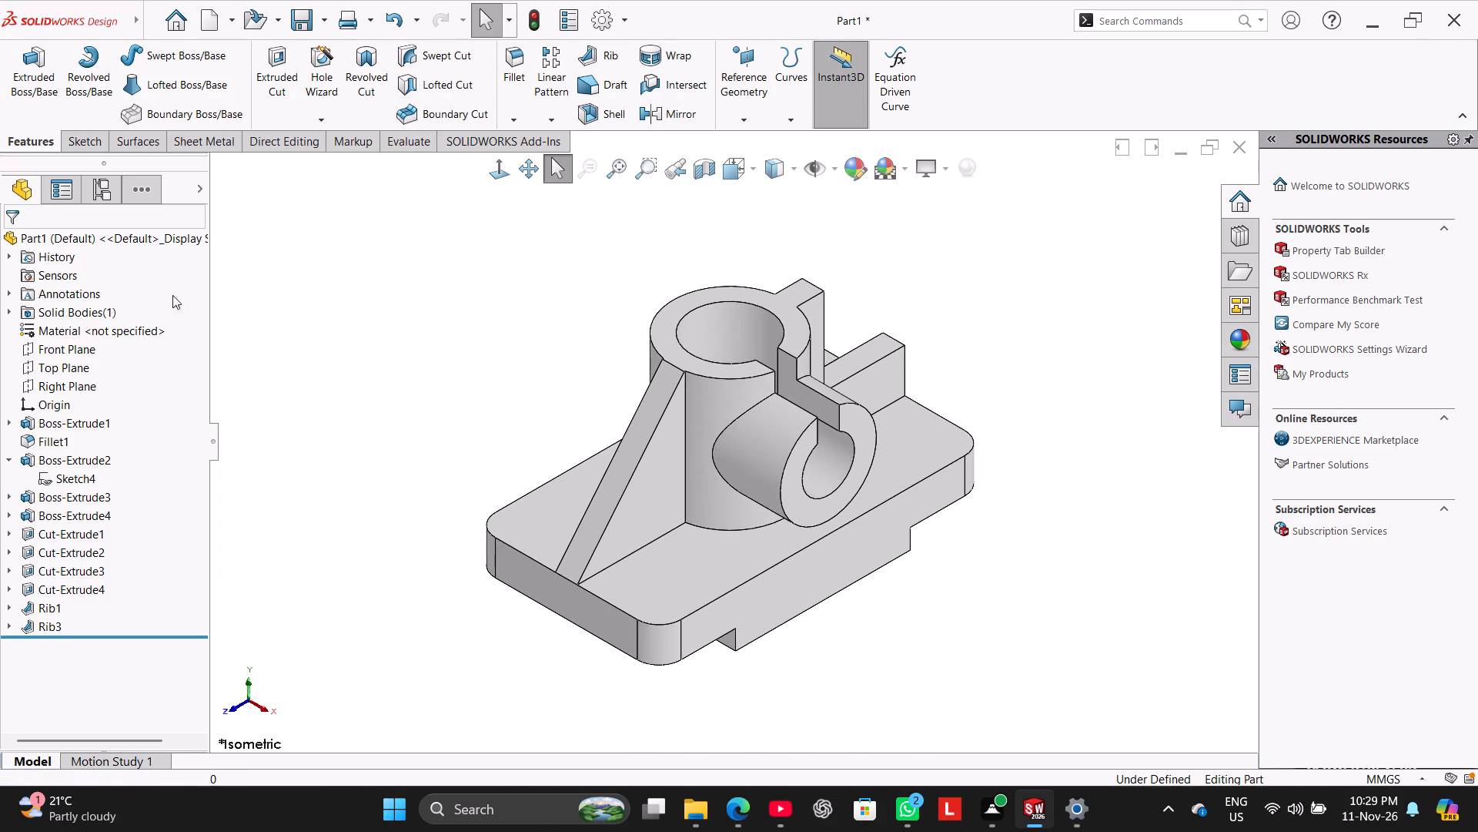
# Open the diagonal rib's sketch and delete the horizontal relation on the short line at the hub's top edge.
pyautogui.rightClick(42, 622)
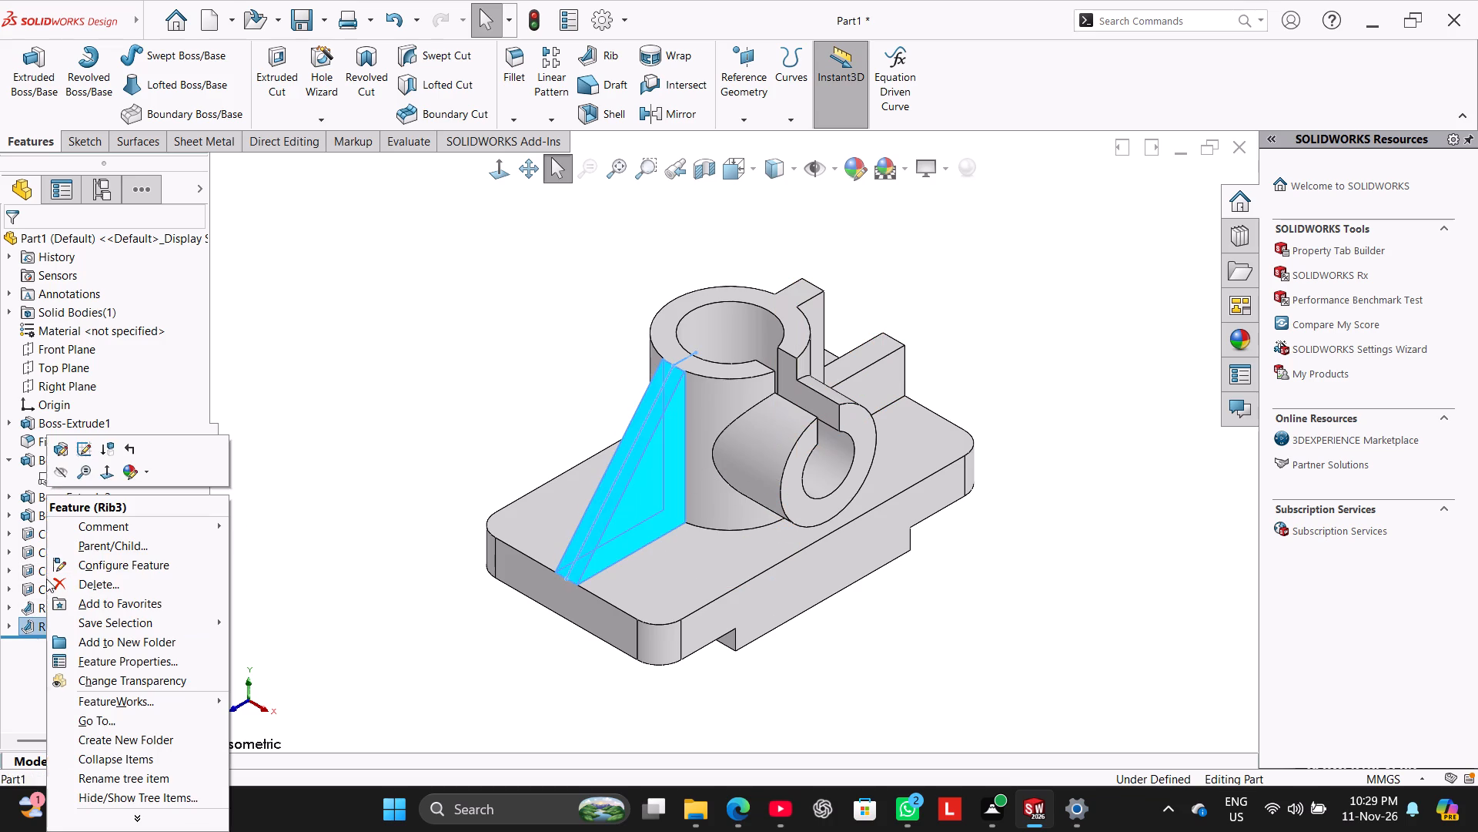
pyautogui.click(79, 451)
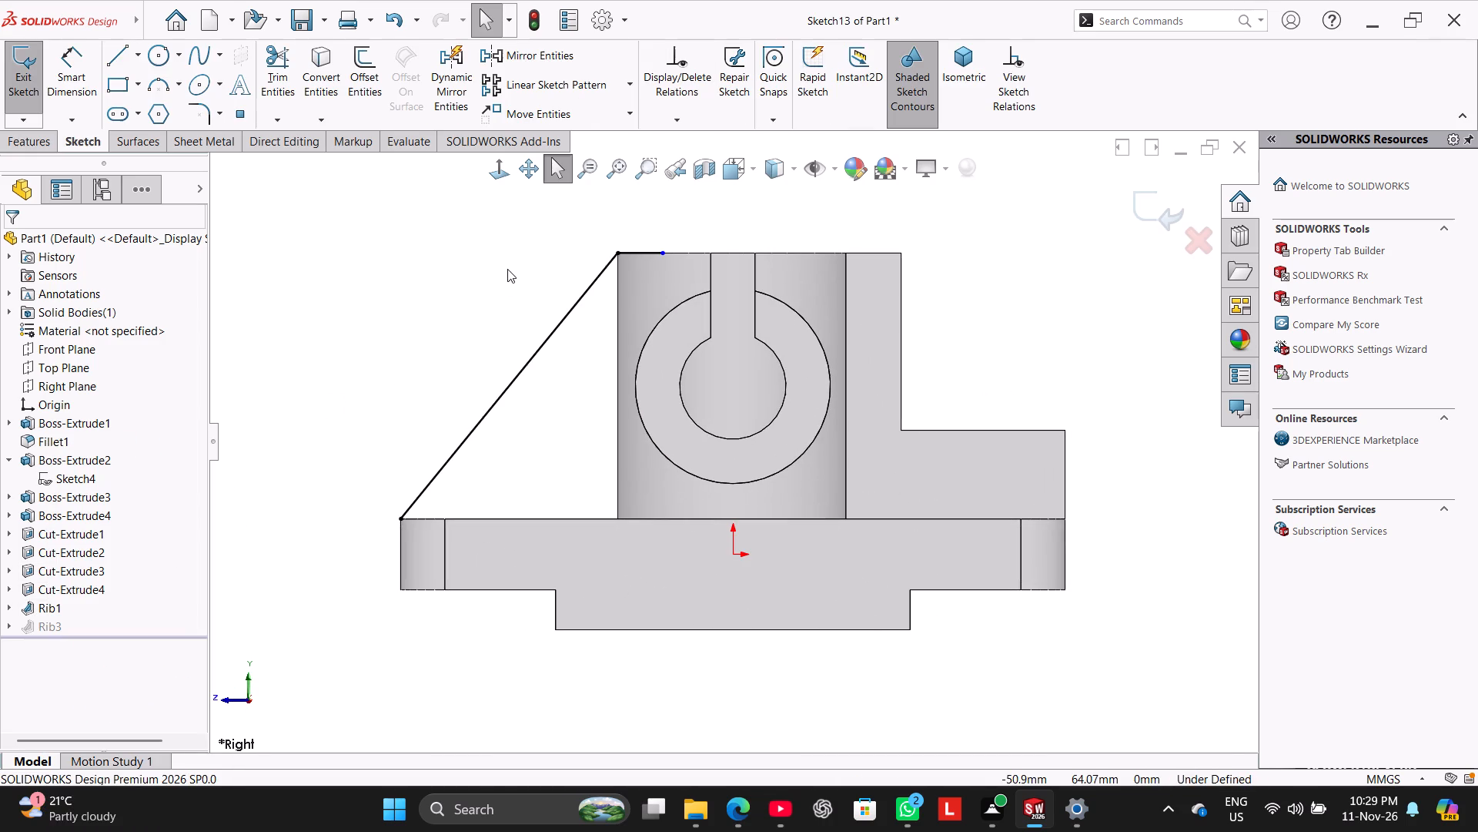
pyautogui.moveTo(664, 251); pyautogui.dragTo(647, 270)
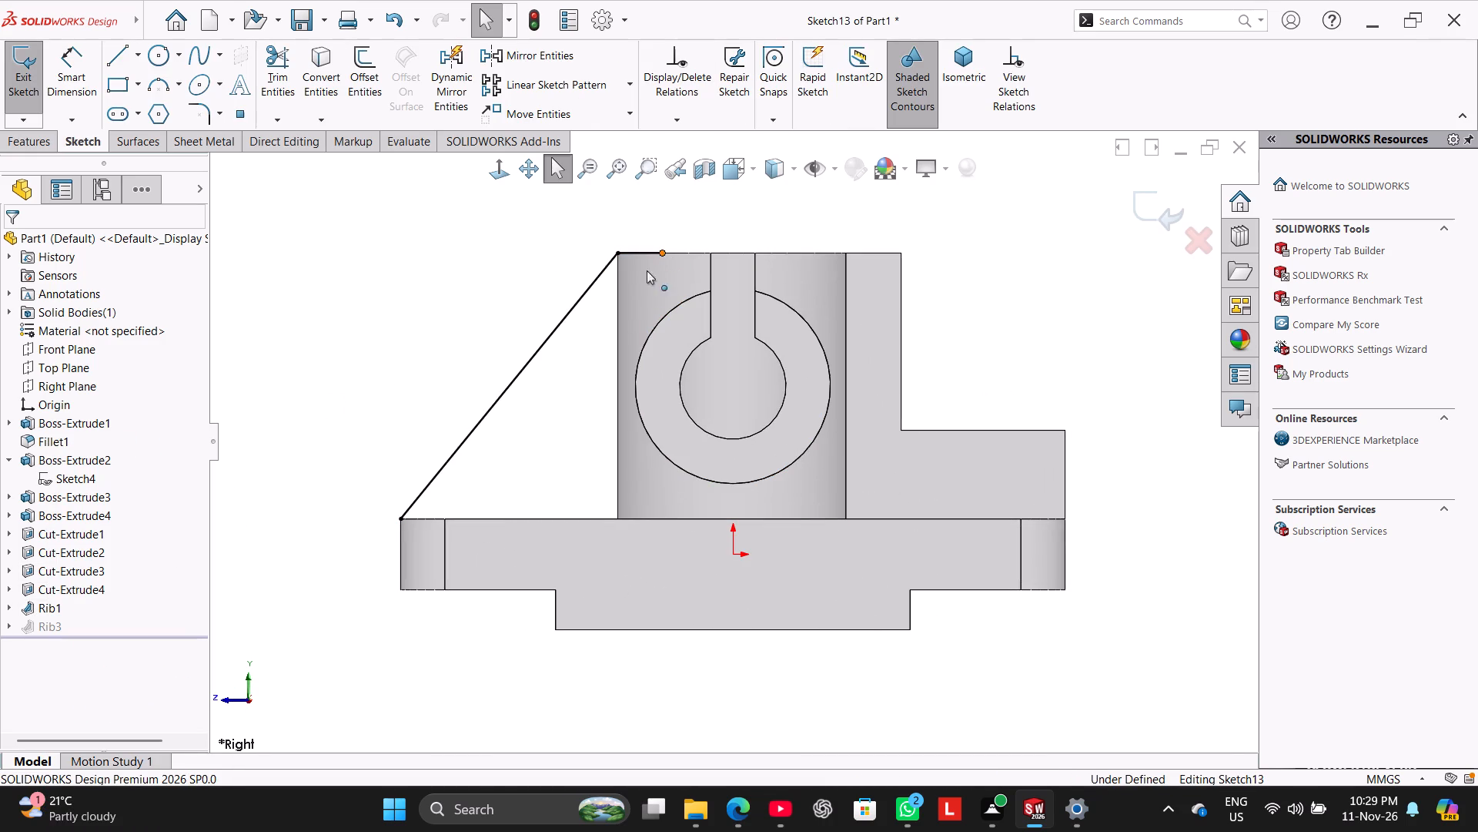
pyautogui.moveTo(647, 270); pyautogui.dragTo(616, 302)
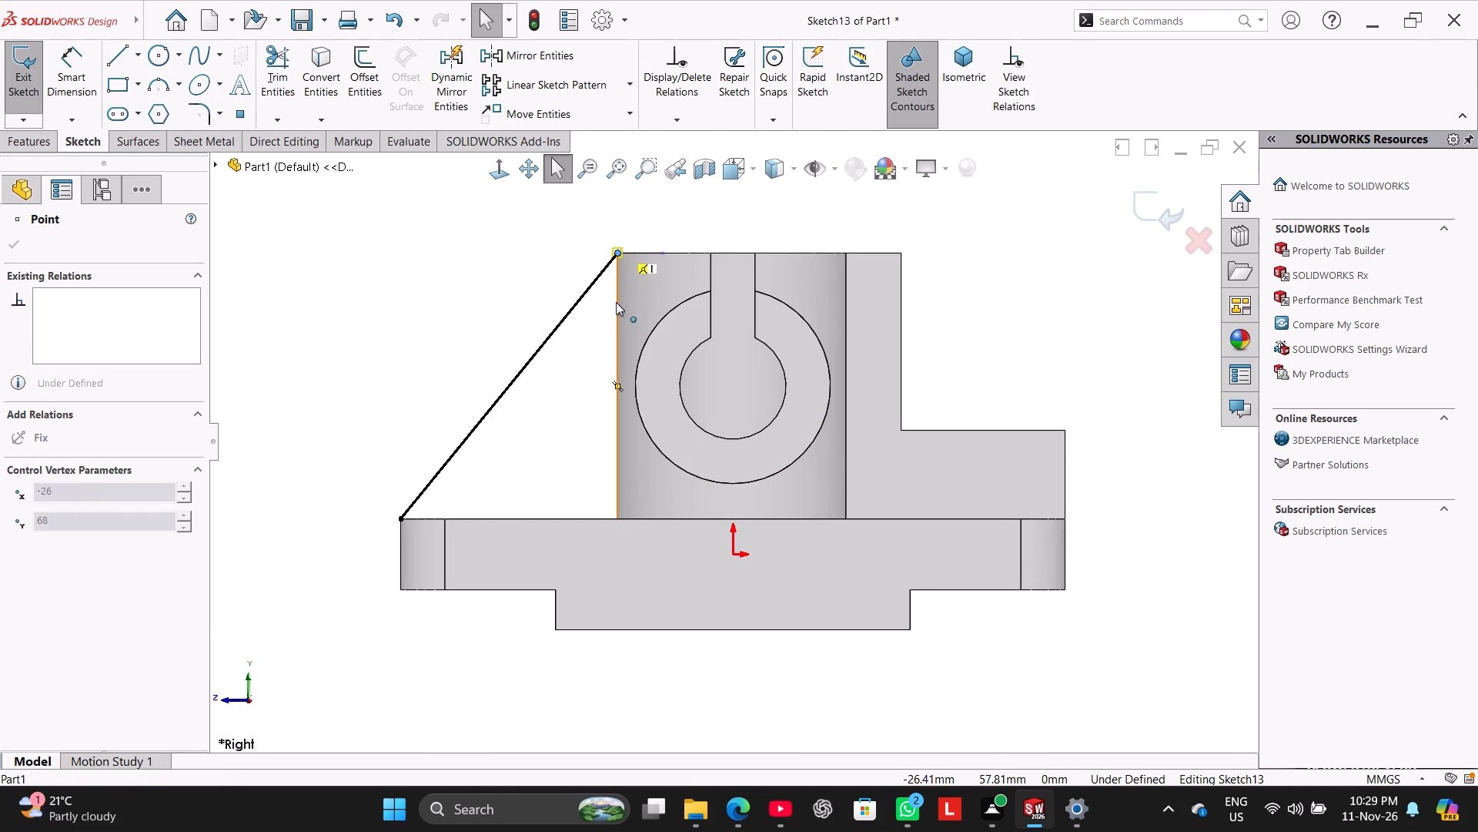
pyautogui.moveTo(616, 302); pyautogui.dragTo(661, 279)
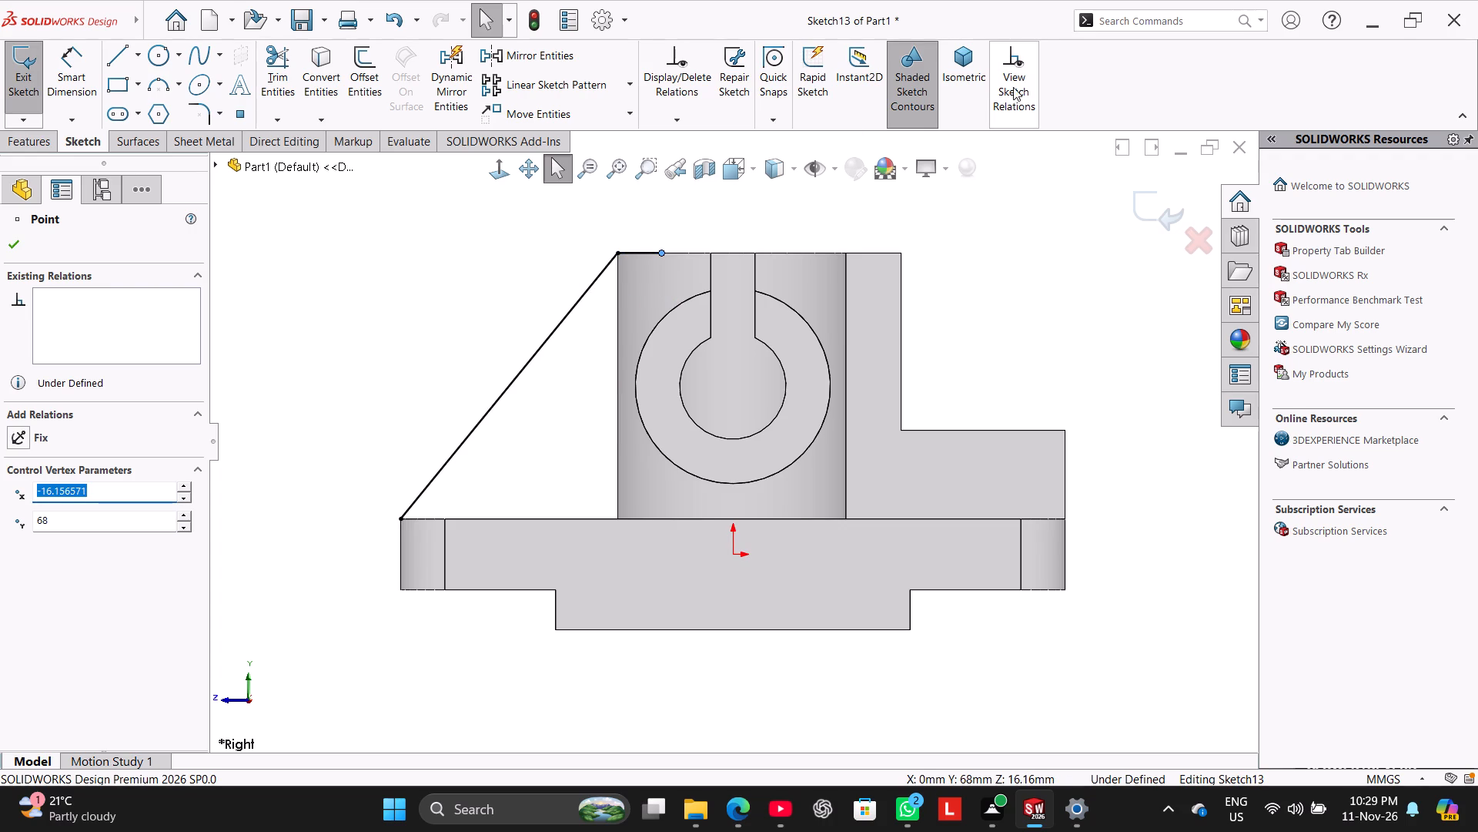
pyautogui.click(1012, 86)
pyautogui.rightClick(642, 263)
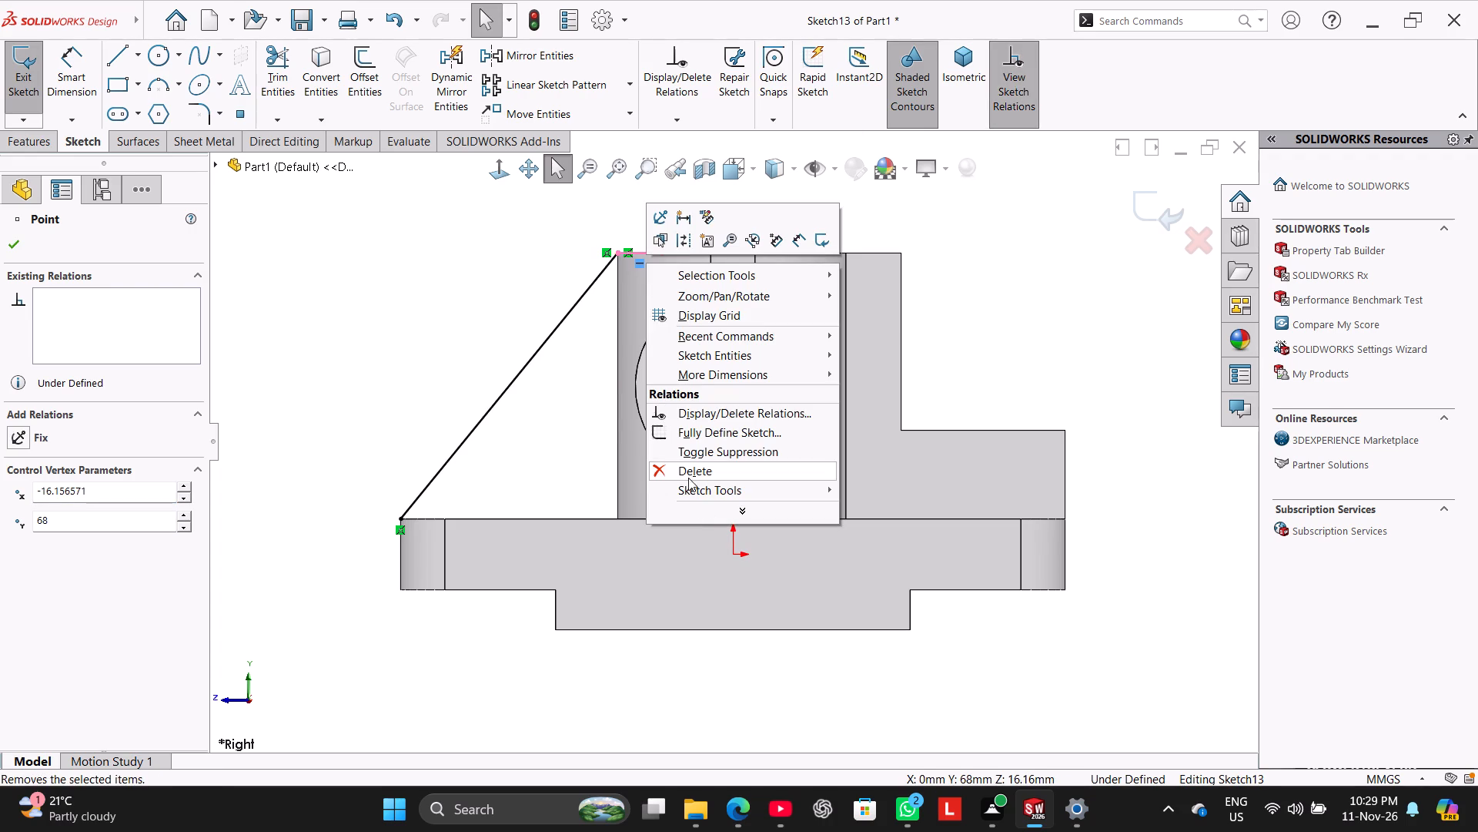
pyautogui.click(688, 474)
pyautogui.click(1007, 90)
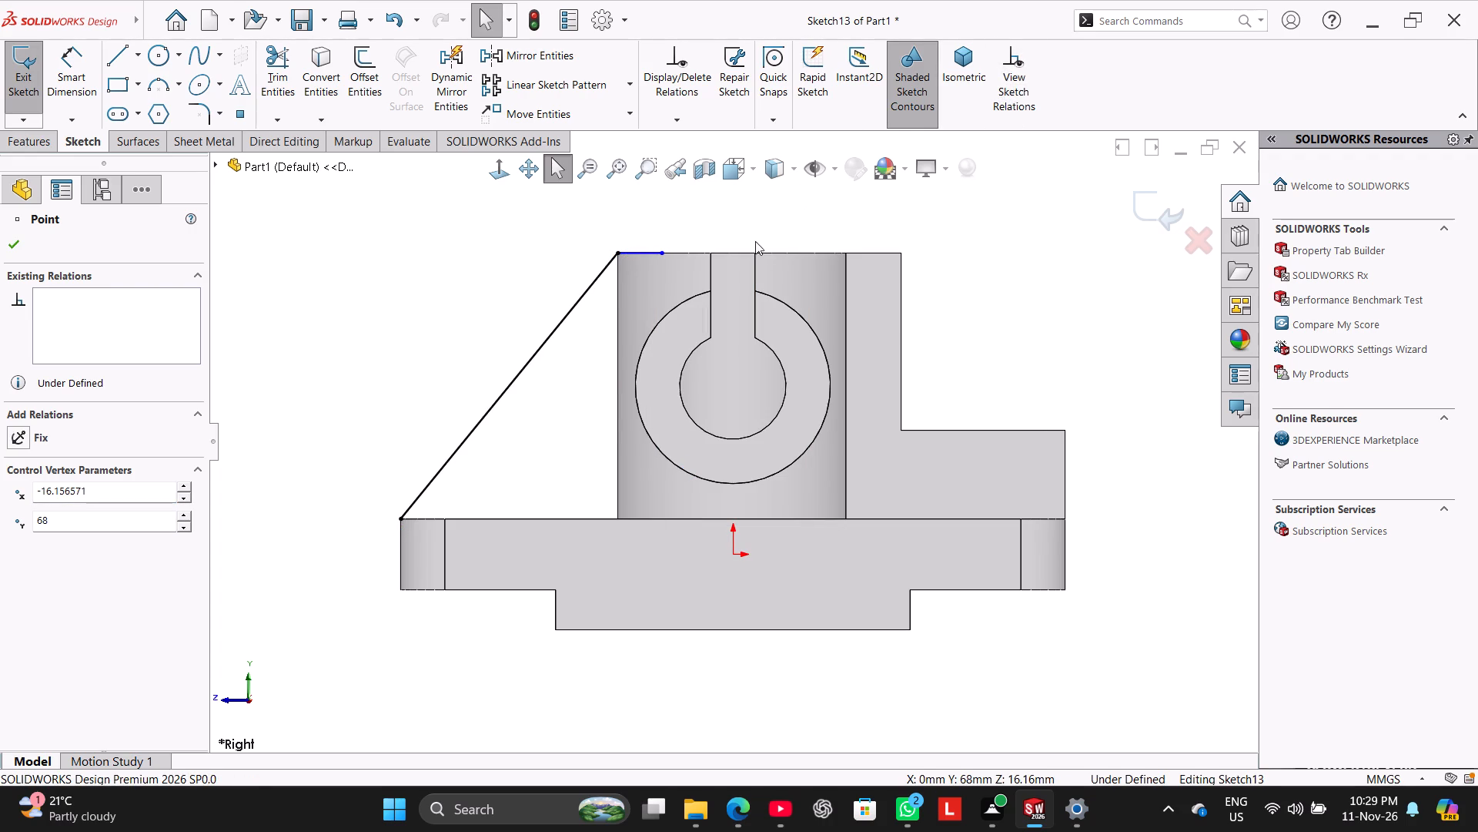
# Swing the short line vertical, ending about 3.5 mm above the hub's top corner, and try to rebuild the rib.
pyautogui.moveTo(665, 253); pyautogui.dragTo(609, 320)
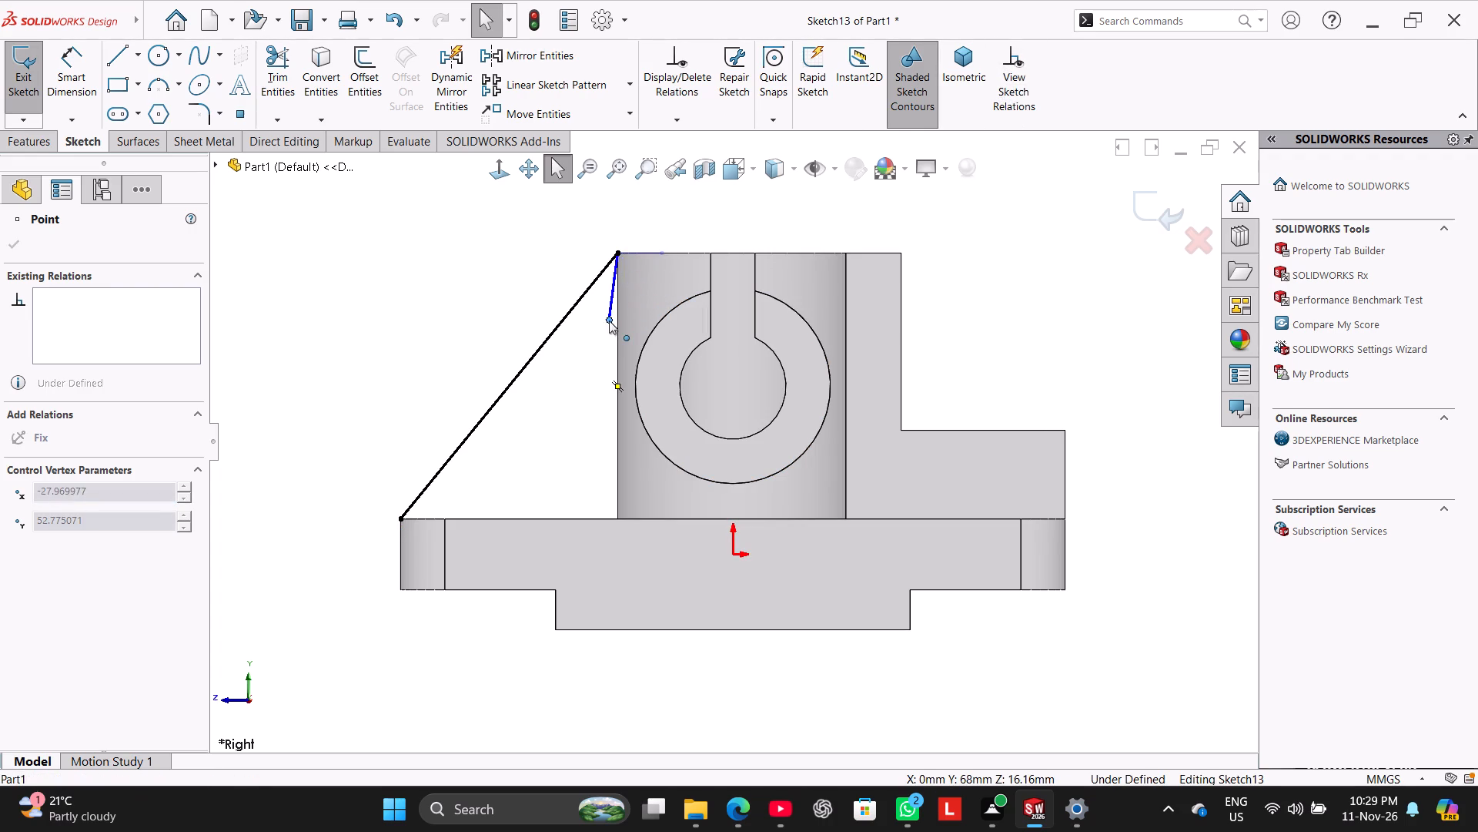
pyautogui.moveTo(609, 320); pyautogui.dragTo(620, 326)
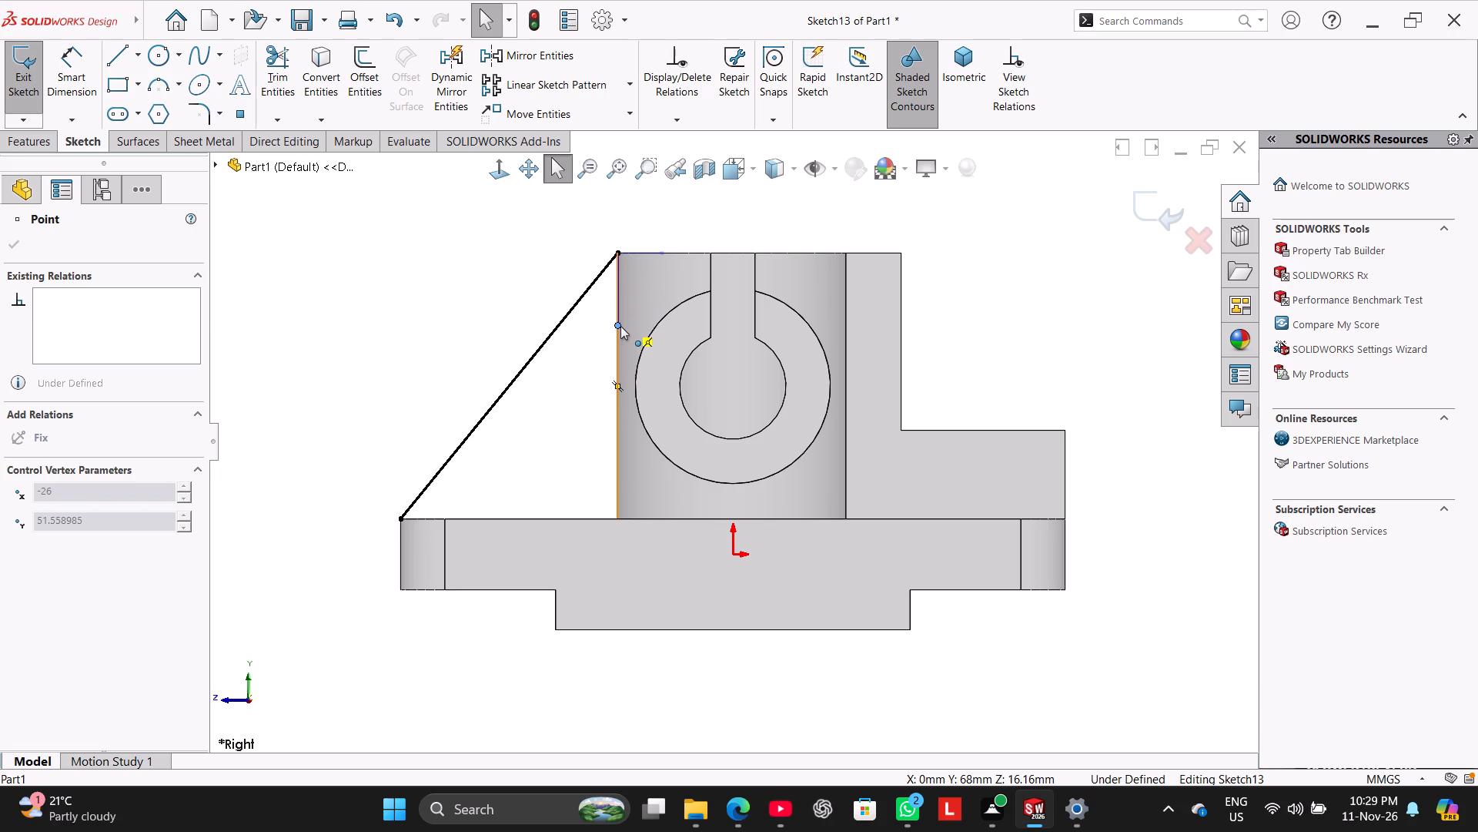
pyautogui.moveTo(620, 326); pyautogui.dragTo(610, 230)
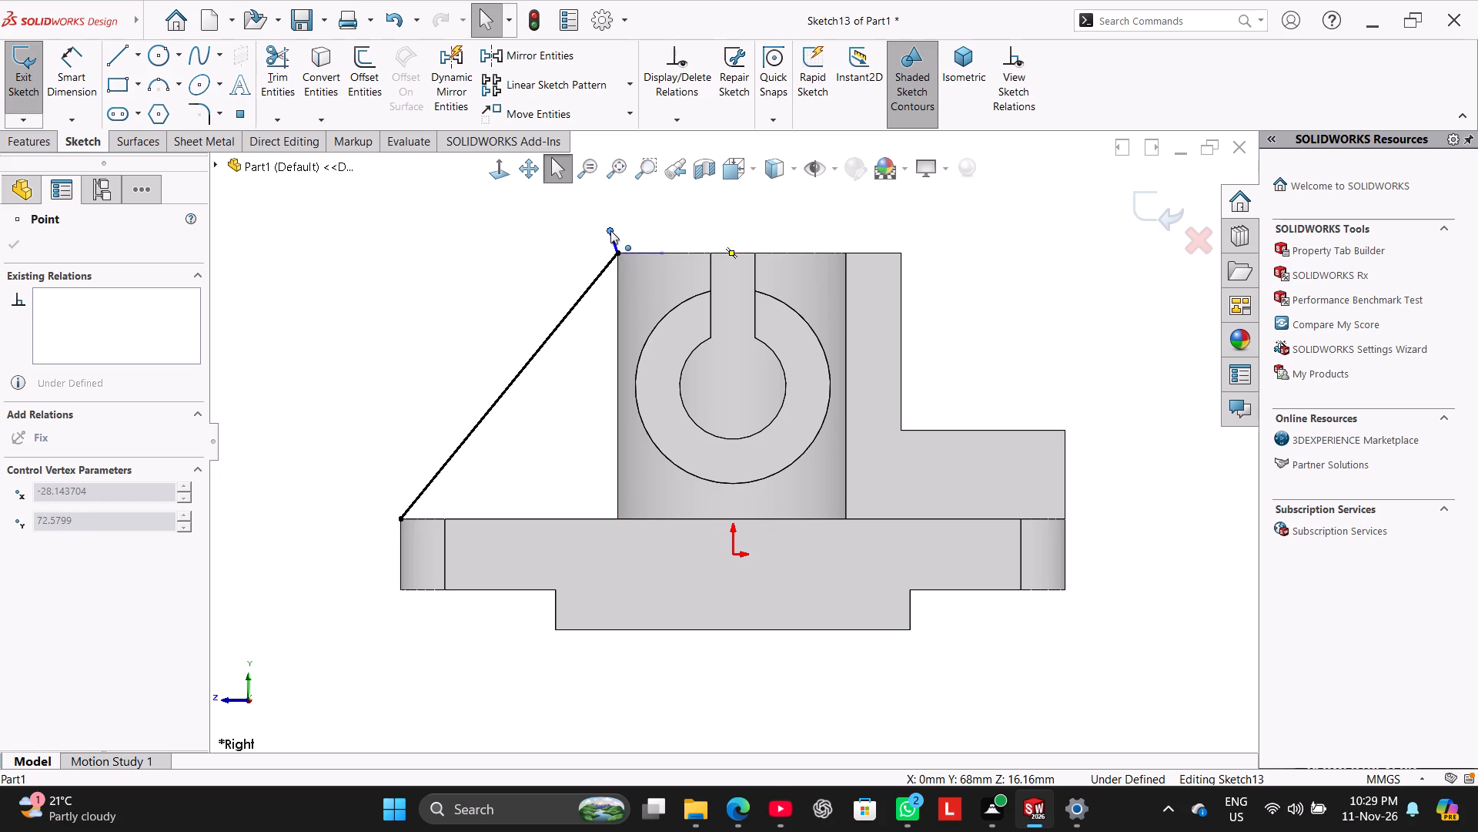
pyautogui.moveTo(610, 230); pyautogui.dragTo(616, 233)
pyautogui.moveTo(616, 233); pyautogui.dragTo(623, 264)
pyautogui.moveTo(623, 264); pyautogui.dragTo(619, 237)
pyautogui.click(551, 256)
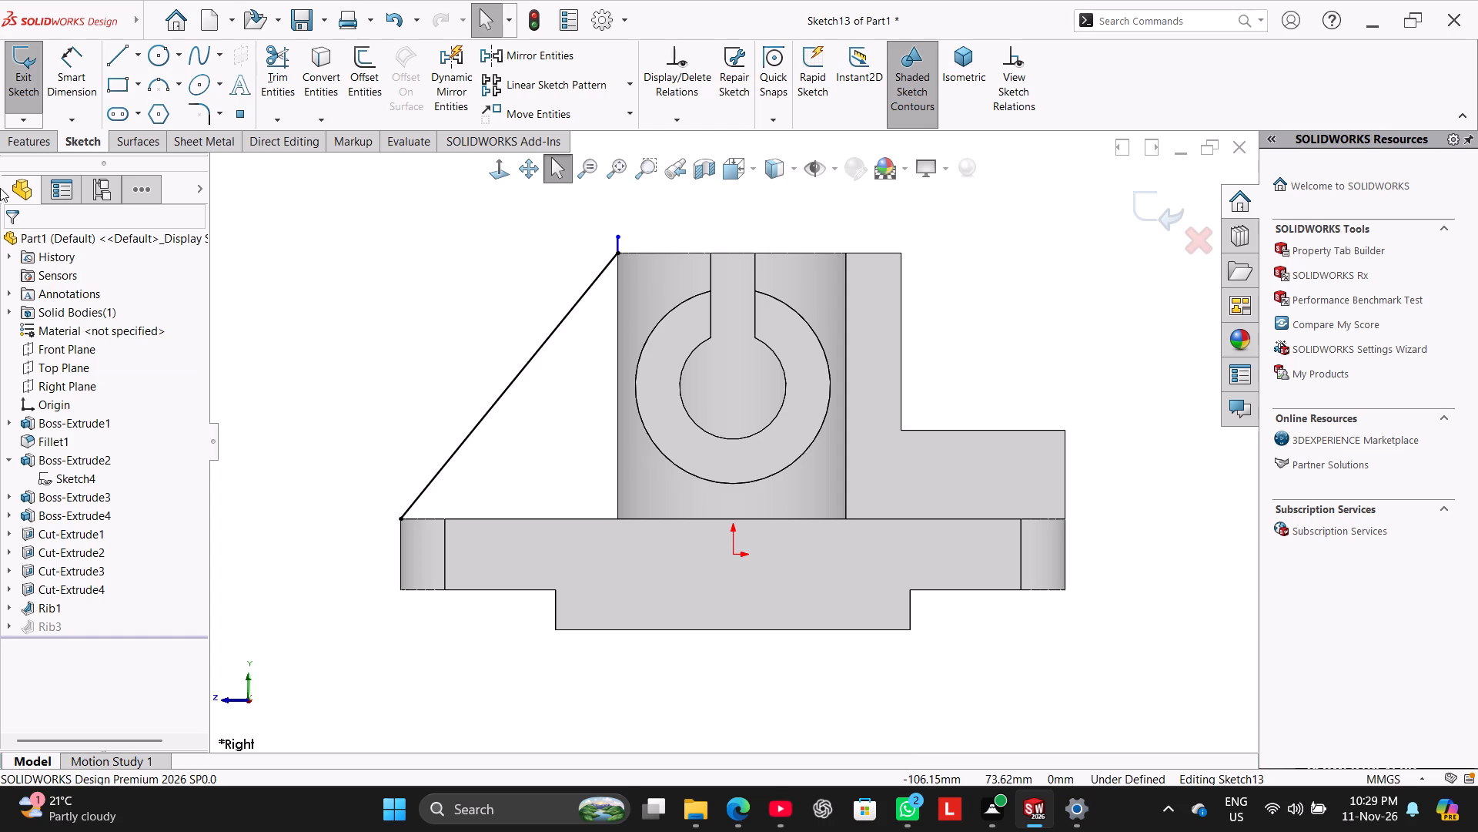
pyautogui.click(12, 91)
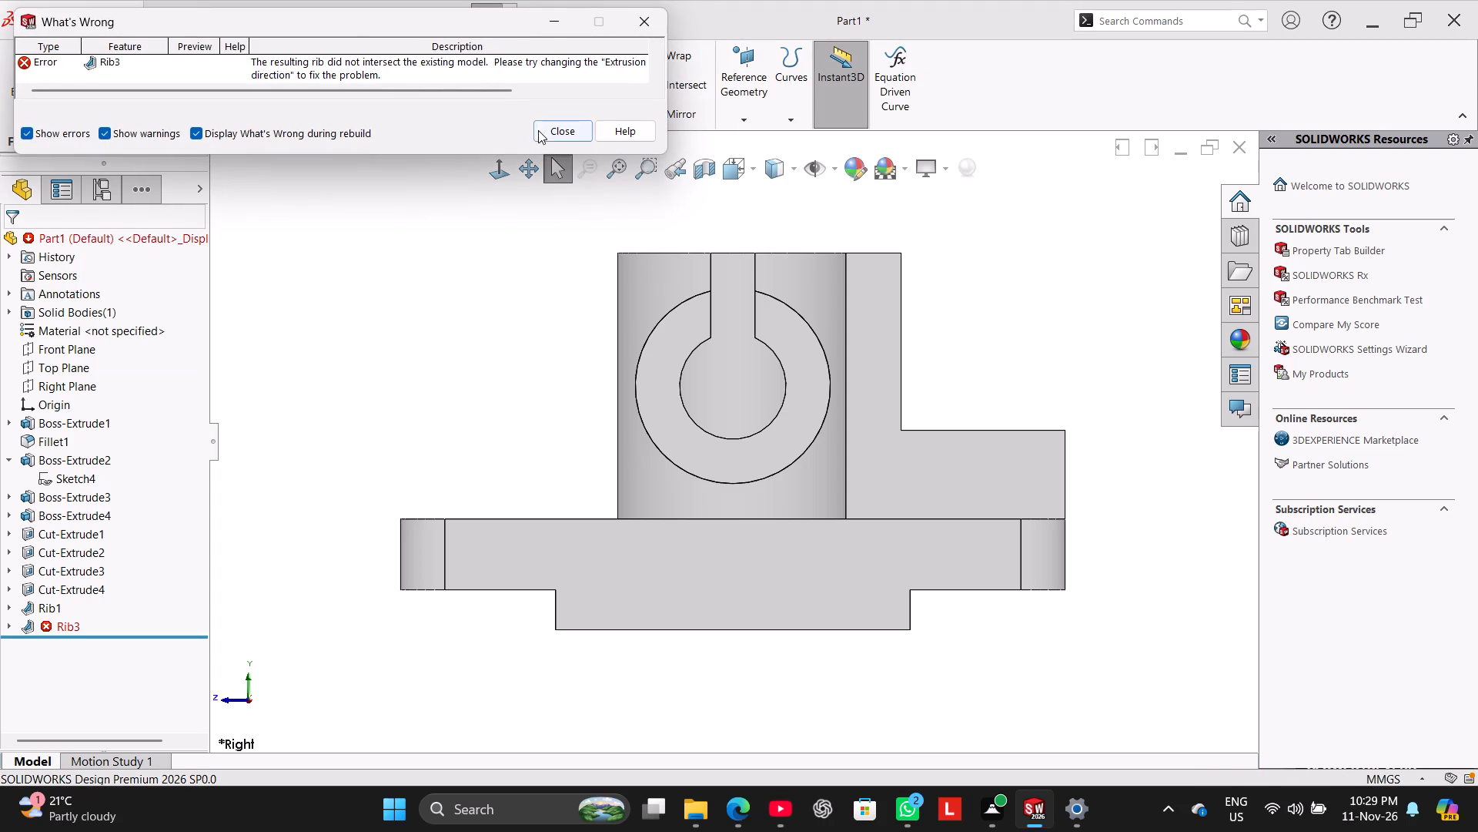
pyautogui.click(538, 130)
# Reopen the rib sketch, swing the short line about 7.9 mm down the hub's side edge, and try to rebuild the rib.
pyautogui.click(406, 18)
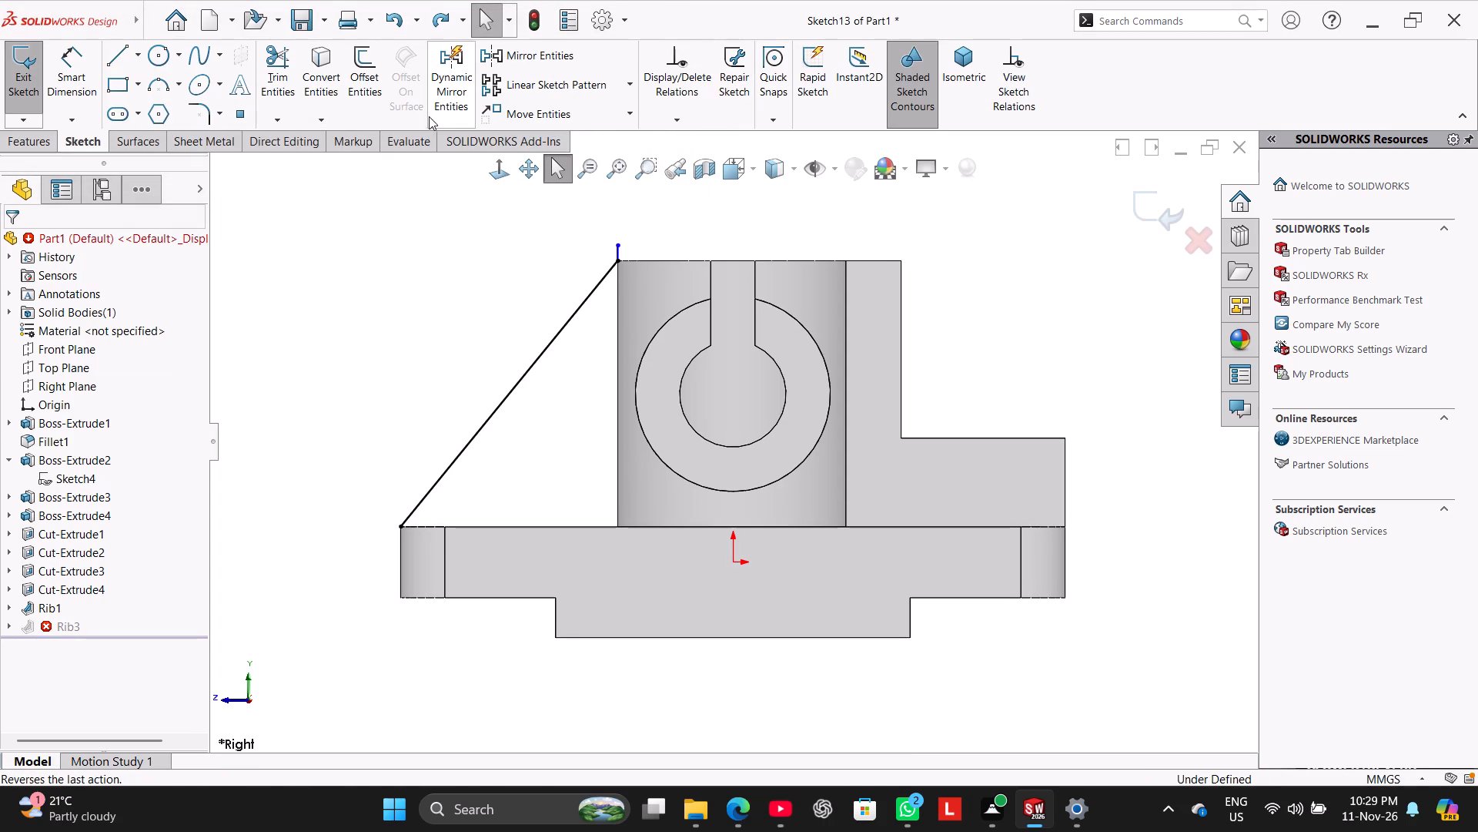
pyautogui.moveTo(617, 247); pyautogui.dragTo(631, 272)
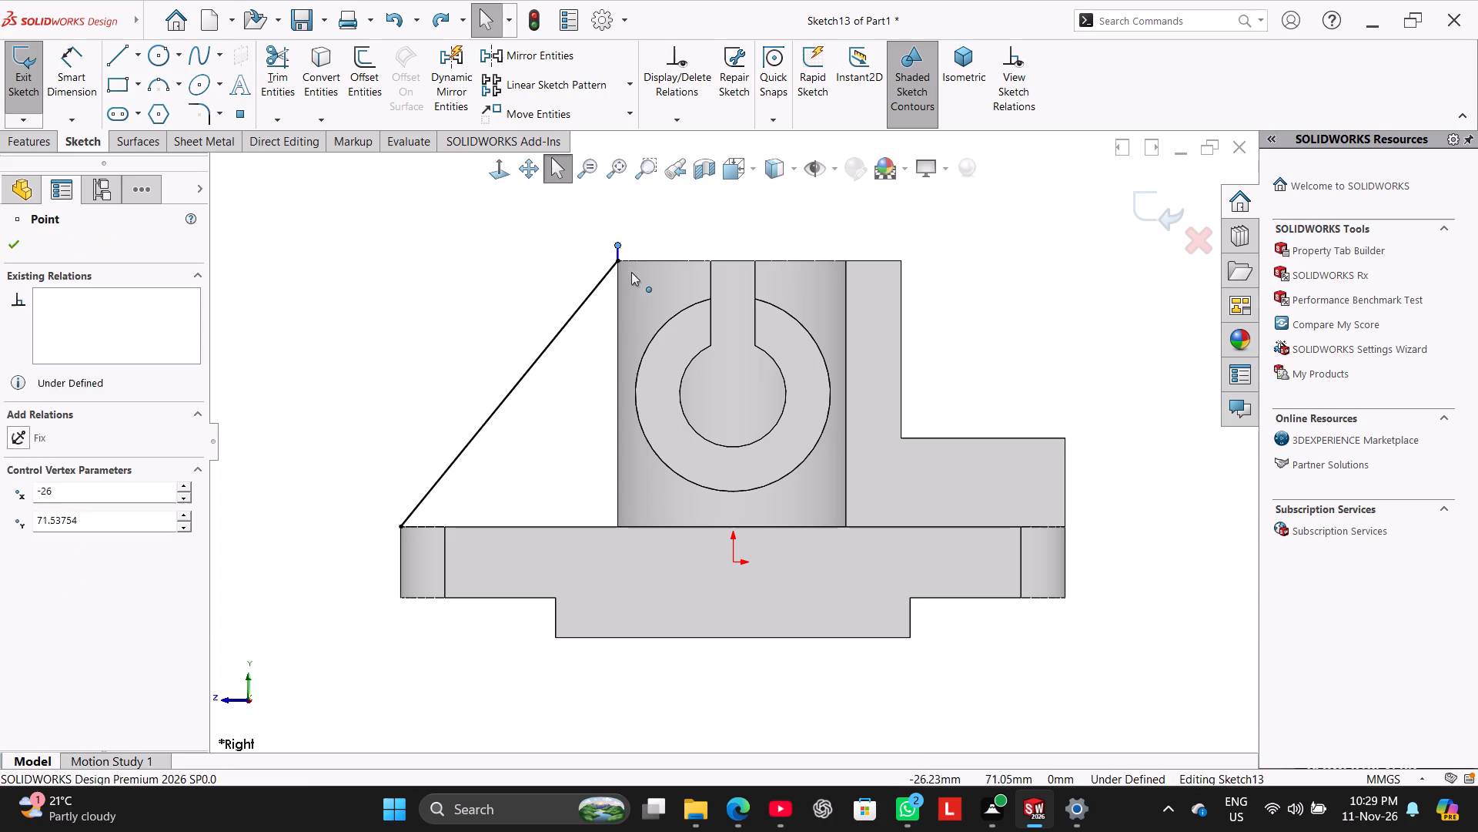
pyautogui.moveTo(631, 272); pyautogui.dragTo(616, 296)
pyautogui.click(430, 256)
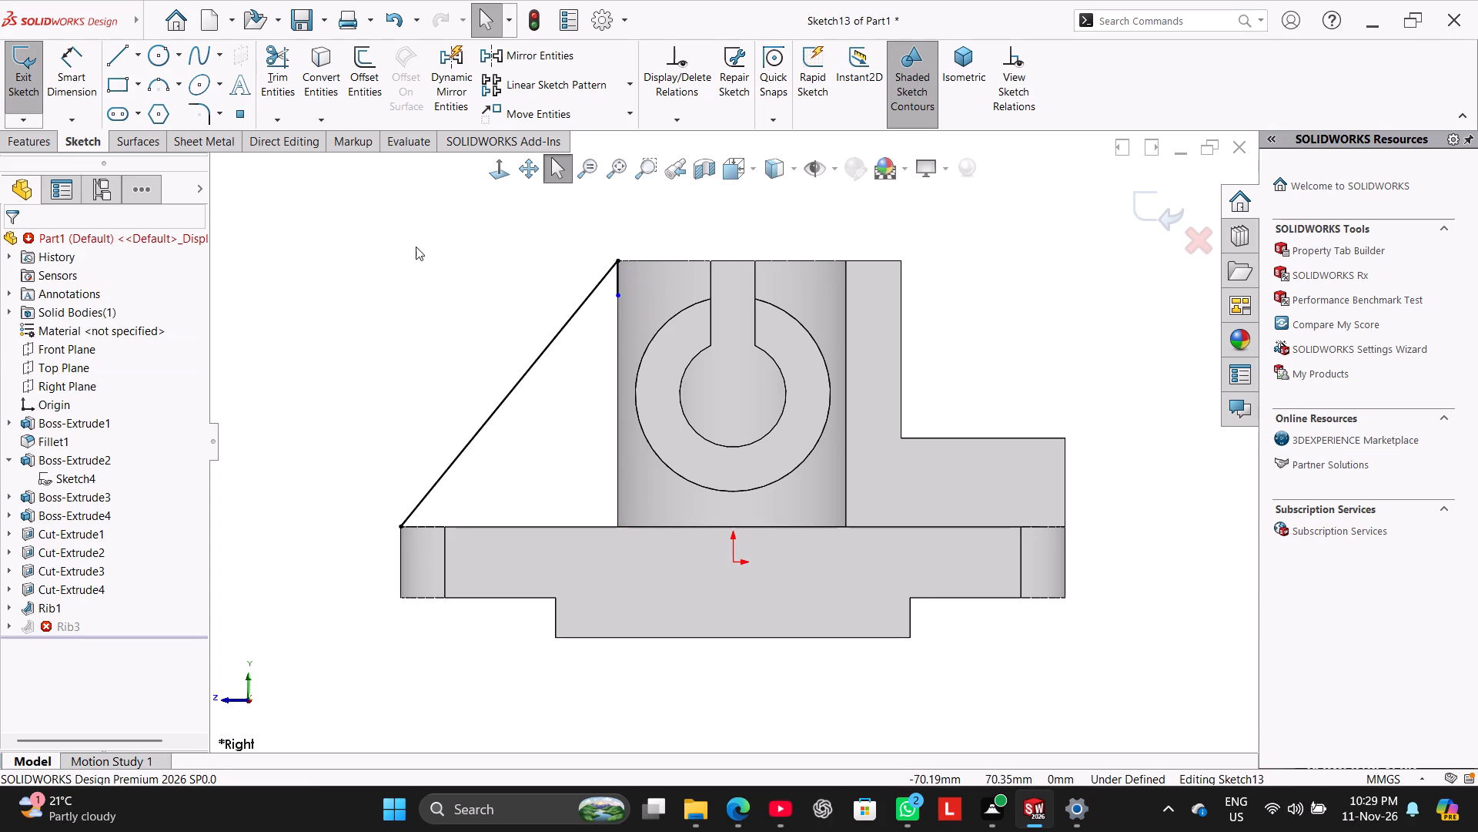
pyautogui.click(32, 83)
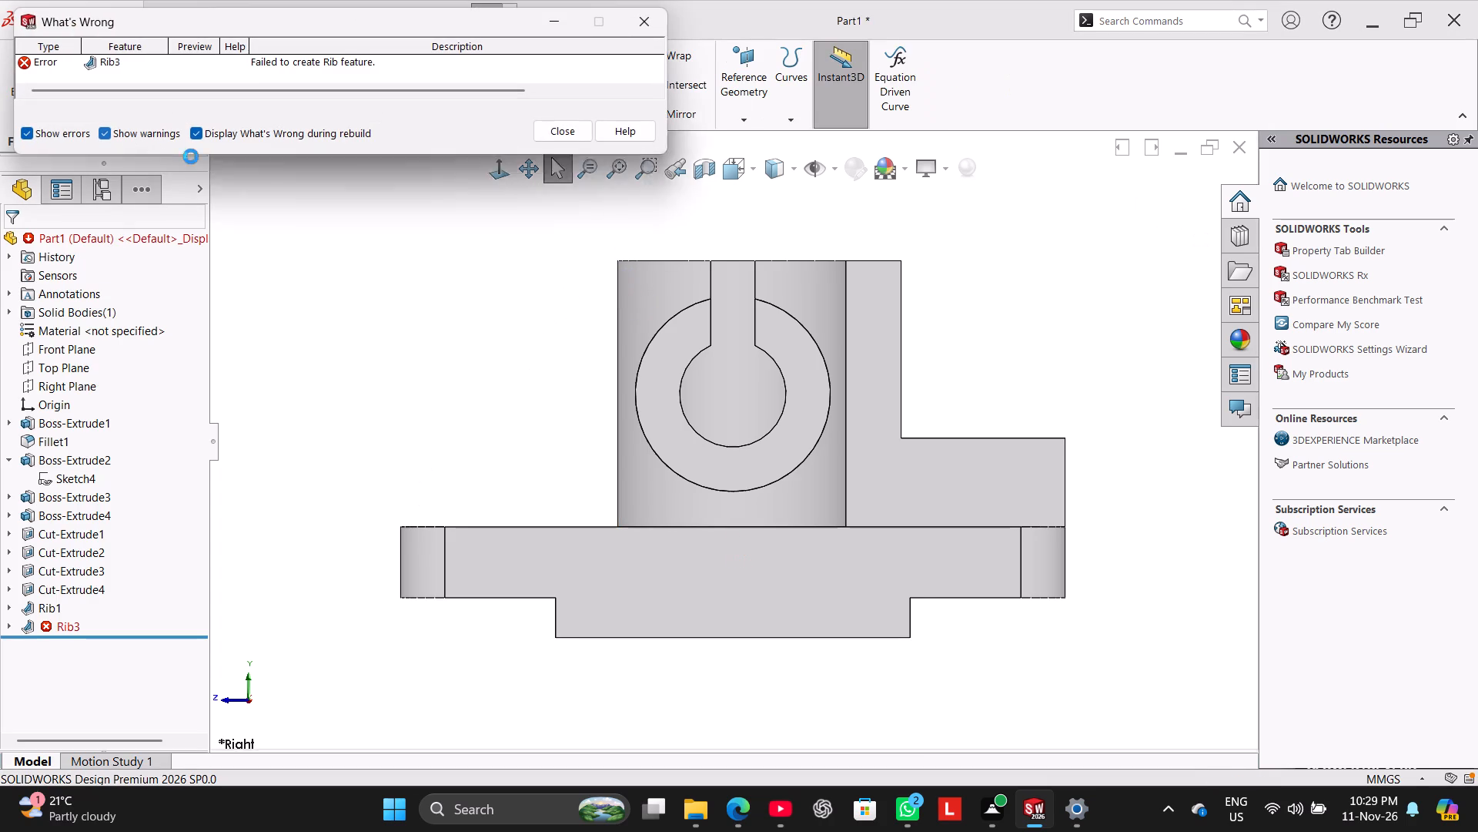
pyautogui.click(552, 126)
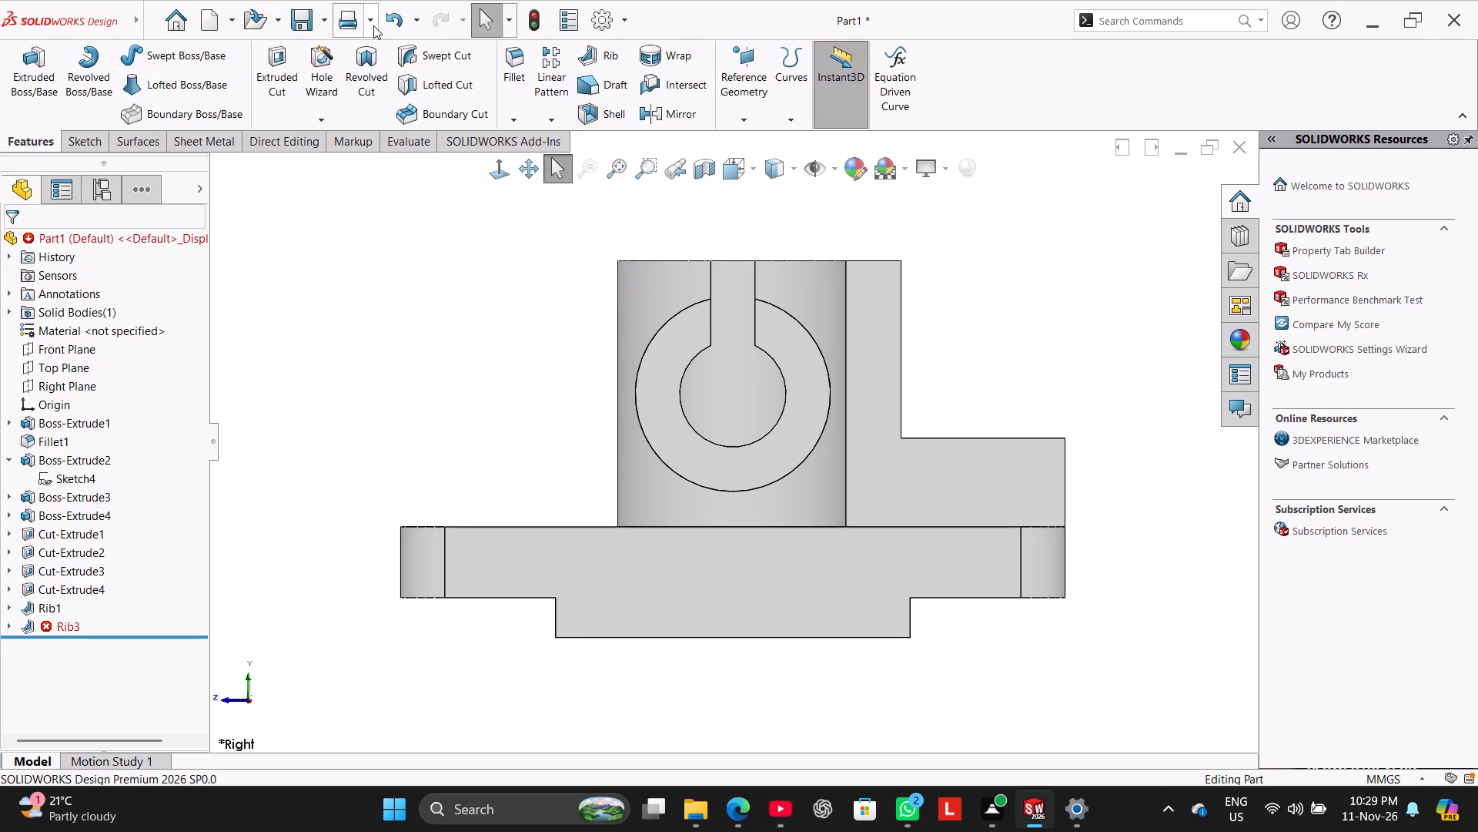
# Return to the rib sketch and delete the short vertical line on the hub's side edge.
pyautogui.click(386, 22)
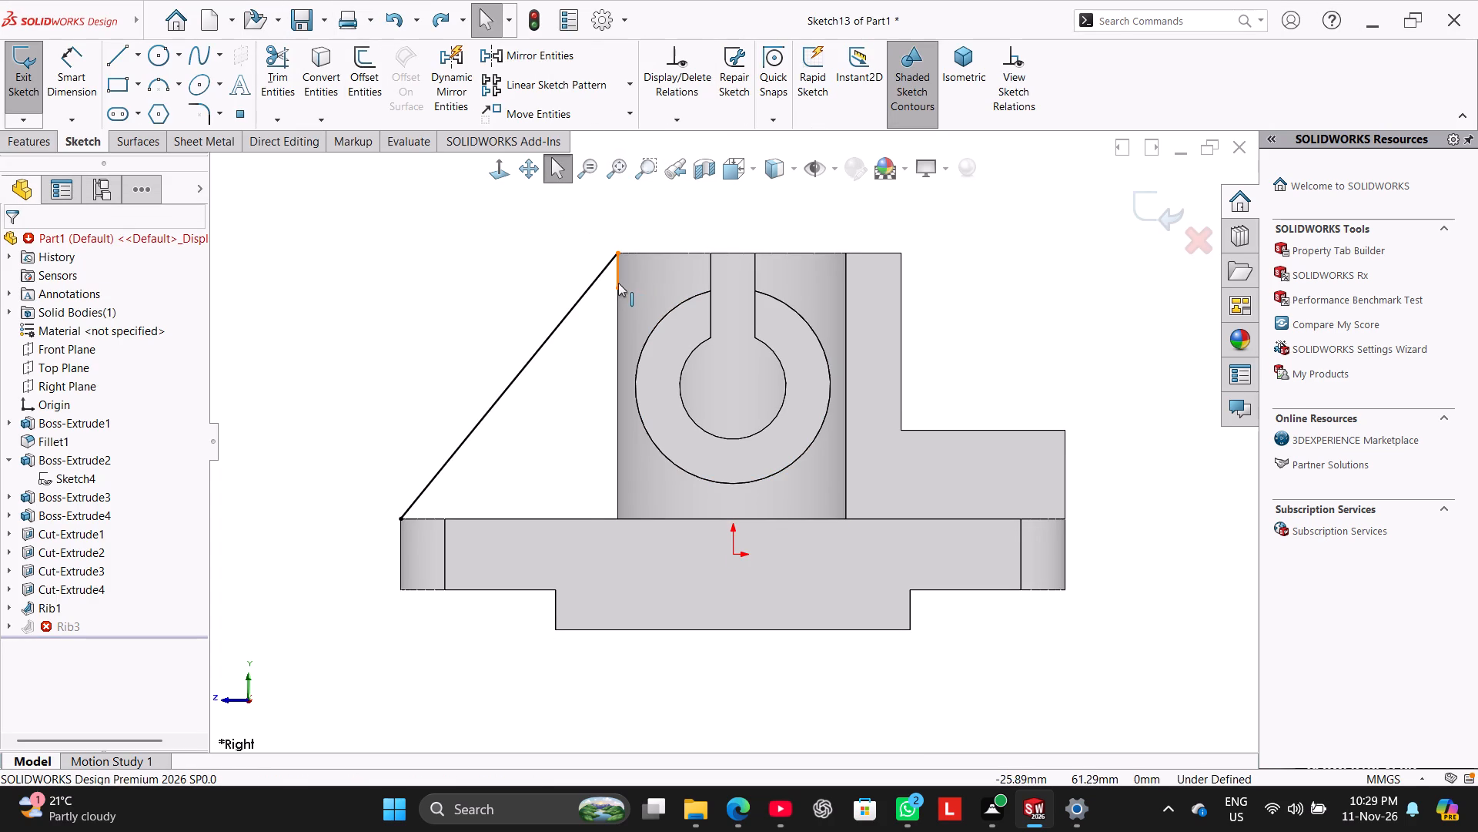
pyautogui.rightClick(616, 271)
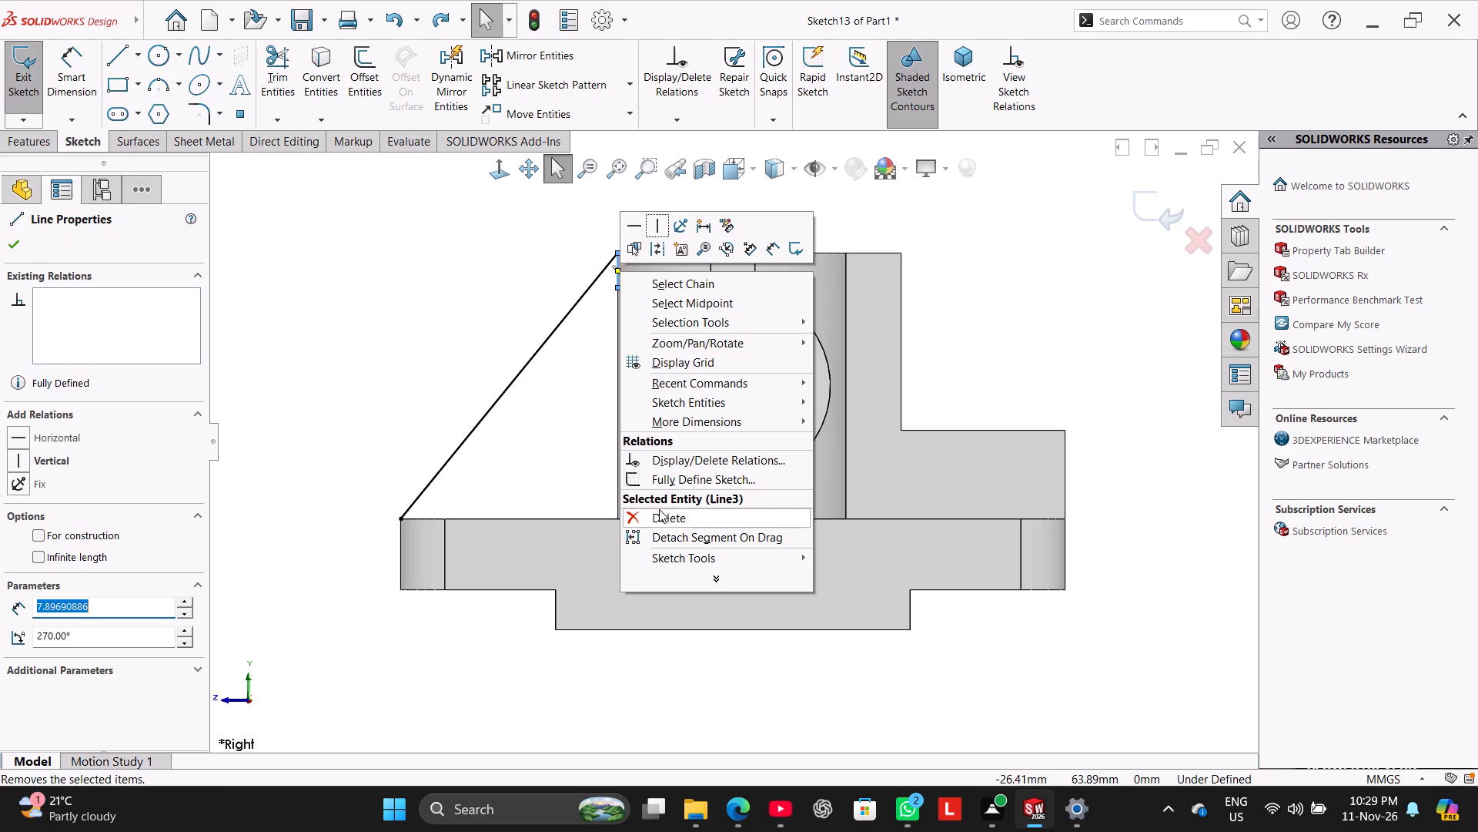
pyautogui.click(661, 515)
# Delete the relations holding the diagonal line's upper endpoint and move it down the hub's side edge, about 8.8 mm below the top.
pyautogui.moveTo(618, 252); pyautogui.dragTo(620, 304)
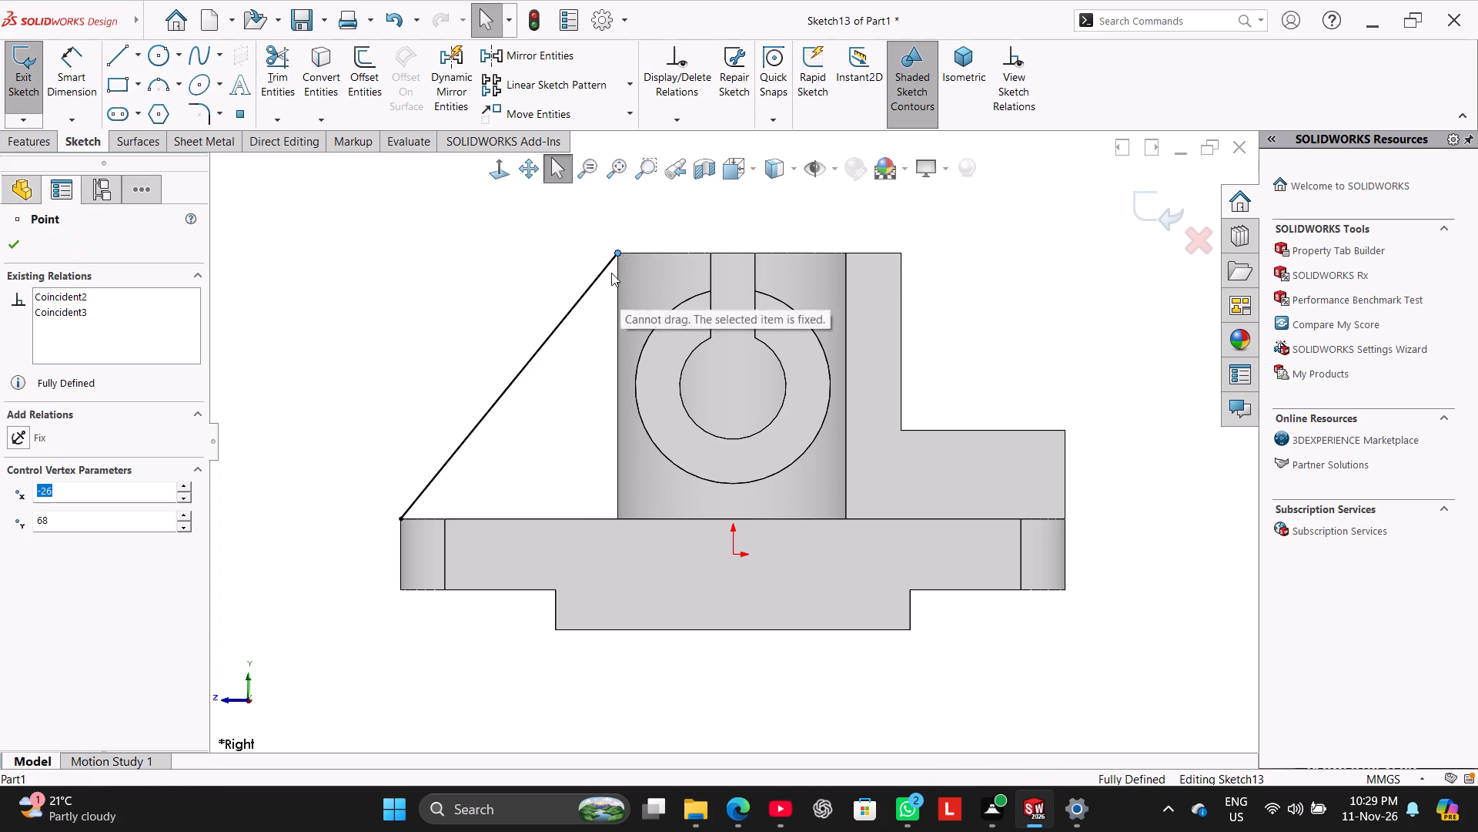
pyautogui.click(1017, 83)
pyautogui.rightClick(630, 249)
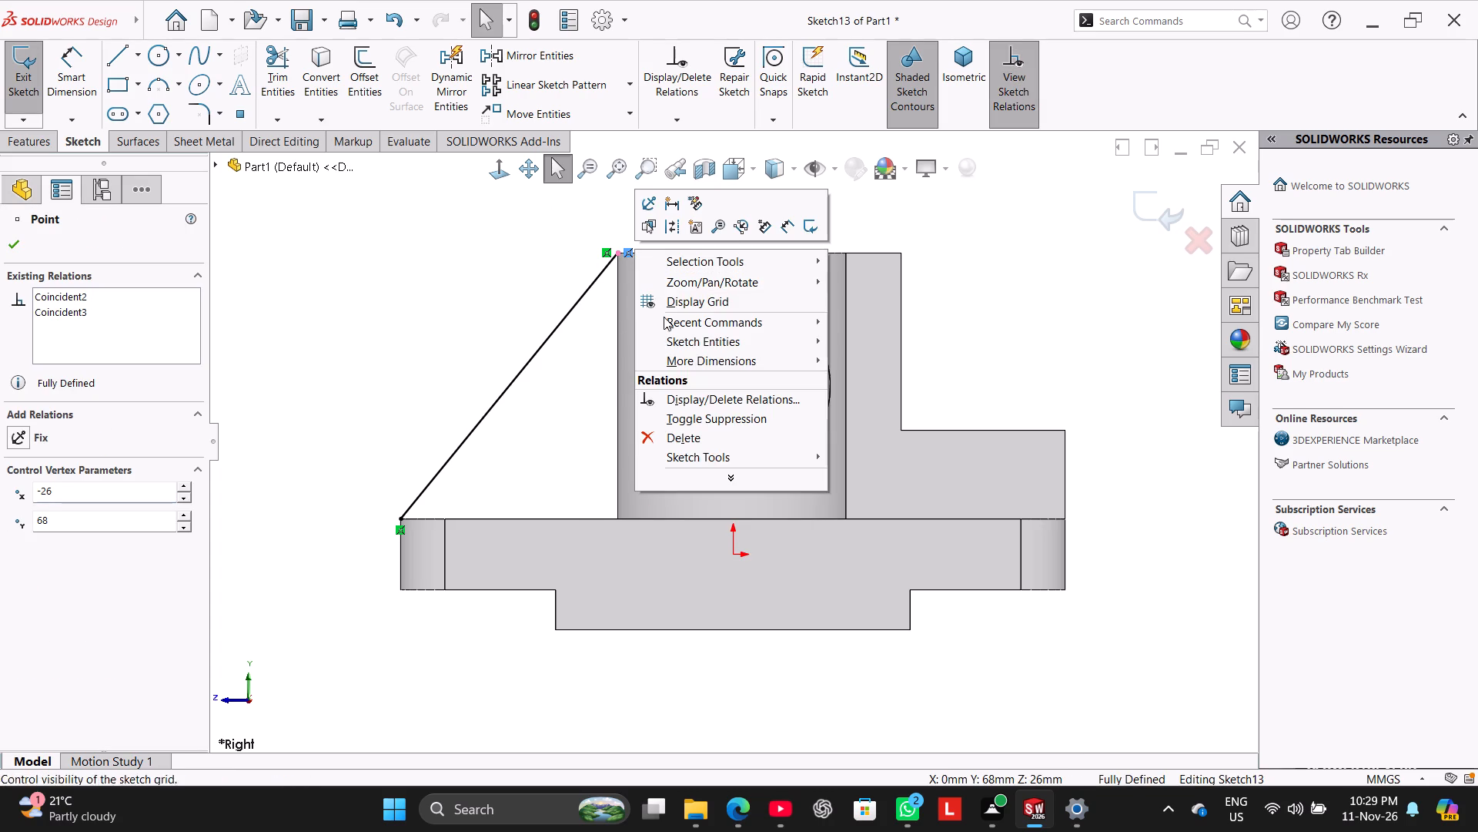
pyautogui.click(694, 441)
pyautogui.moveTo(614, 253); pyautogui.dragTo(620, 309)
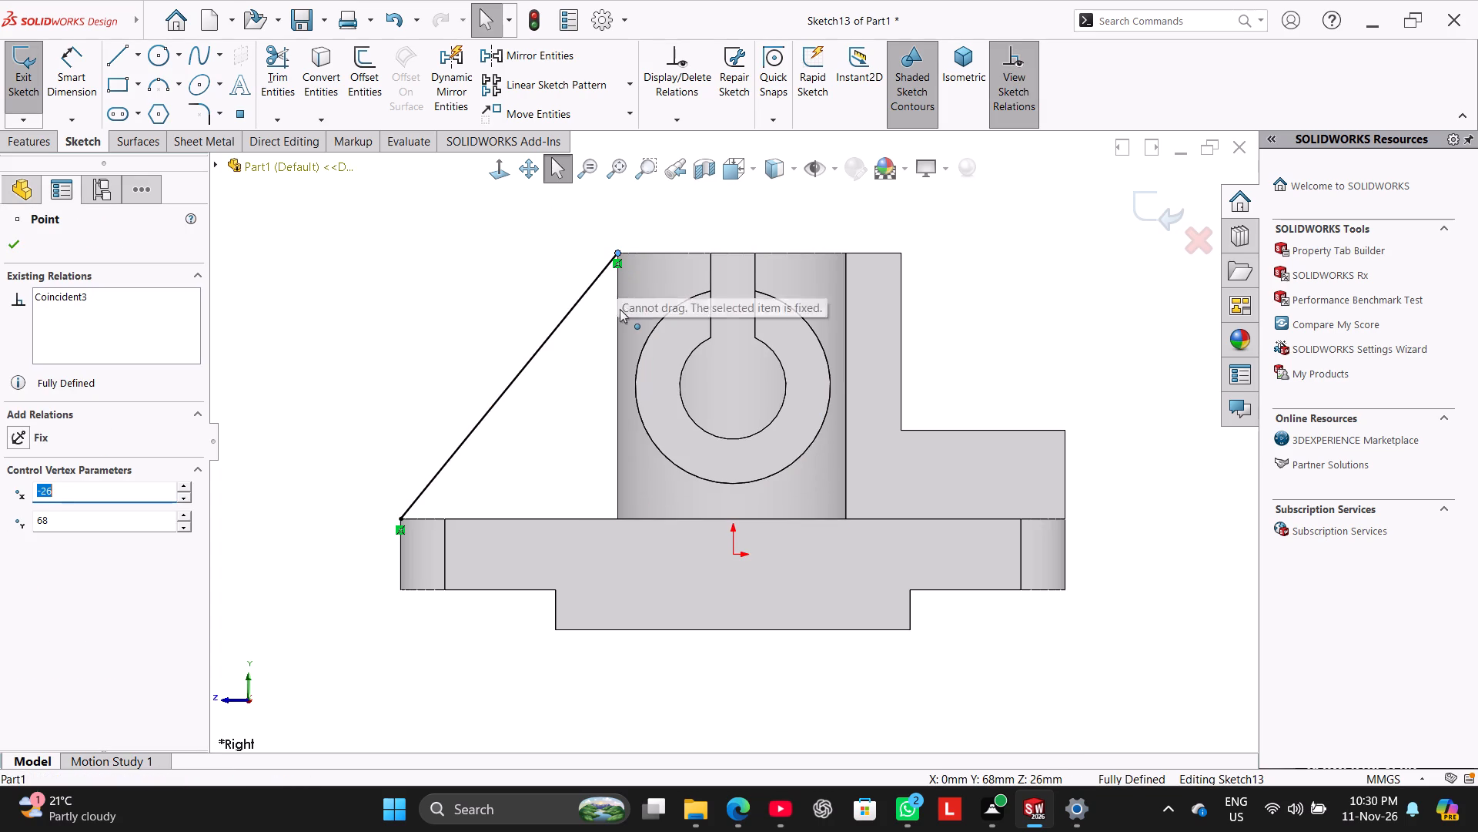
pyautogui.moveTo(620, 309); pyautogui.dragTo(620, 307)
pyautogui.rightClick(621, 261)
pyautogui.click(678, 441)
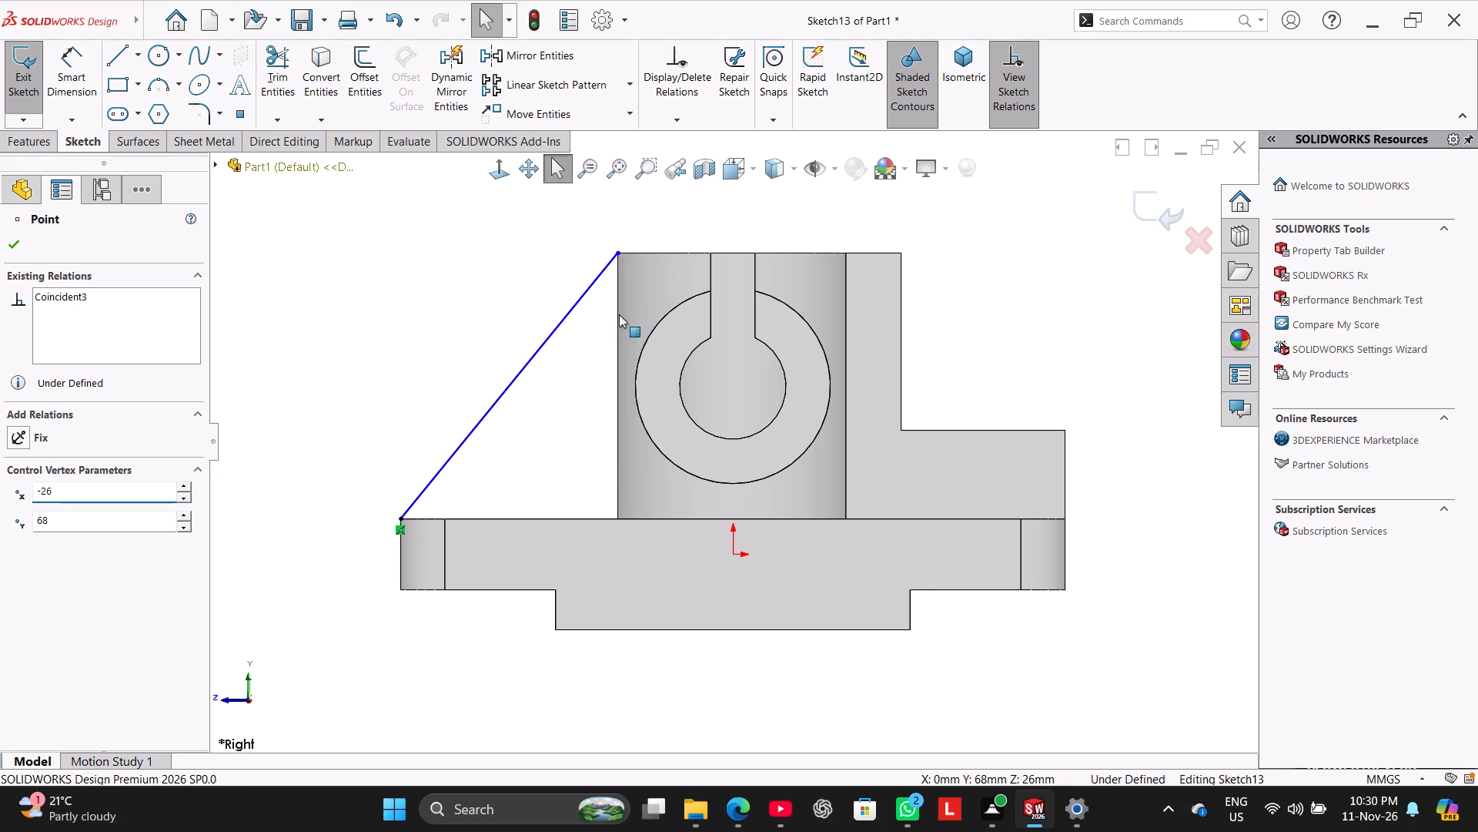
pyautogui.moveTo(616, 255); pyautogui.dragTo(618, 292)
pyautogui.click(550, 251)
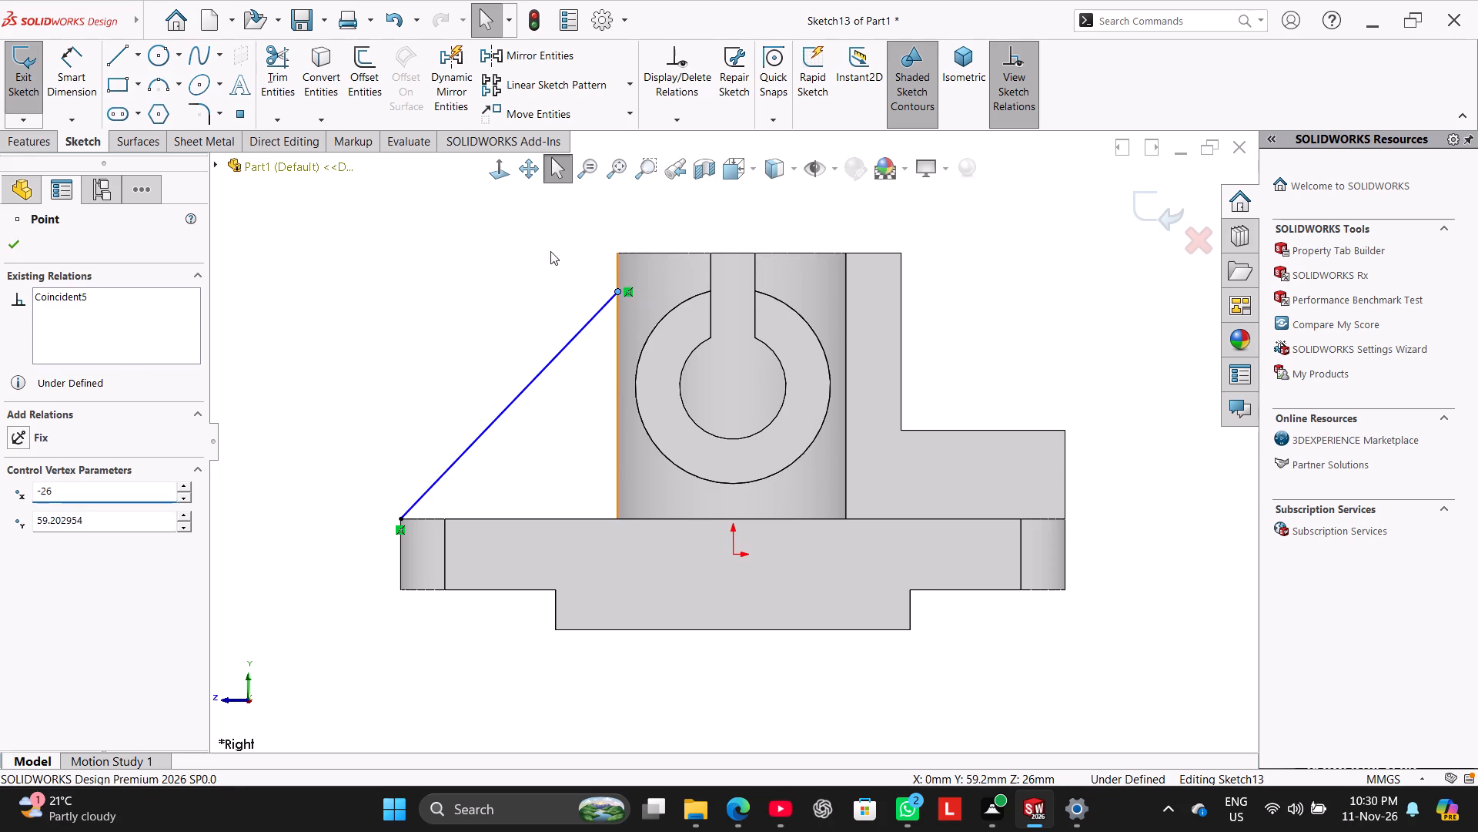
pyautogui.click(1001, 89)
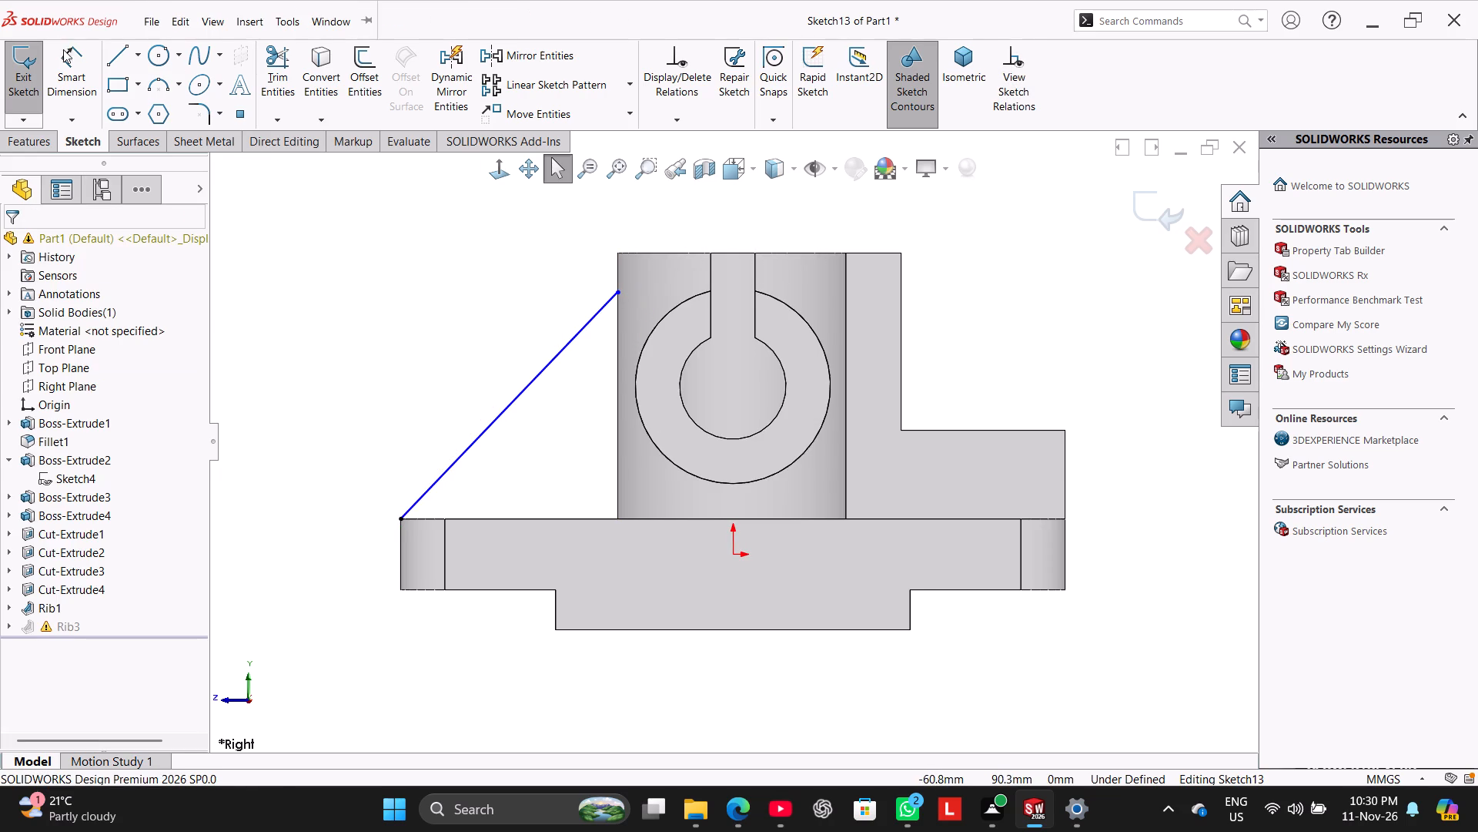
# Dimension the diagonal's upper endpoint 0.1 mm below the hub's top edge and try to rebuild the rib.
pyautogui.click(73, 65)
pyautogui.click(616, 294)
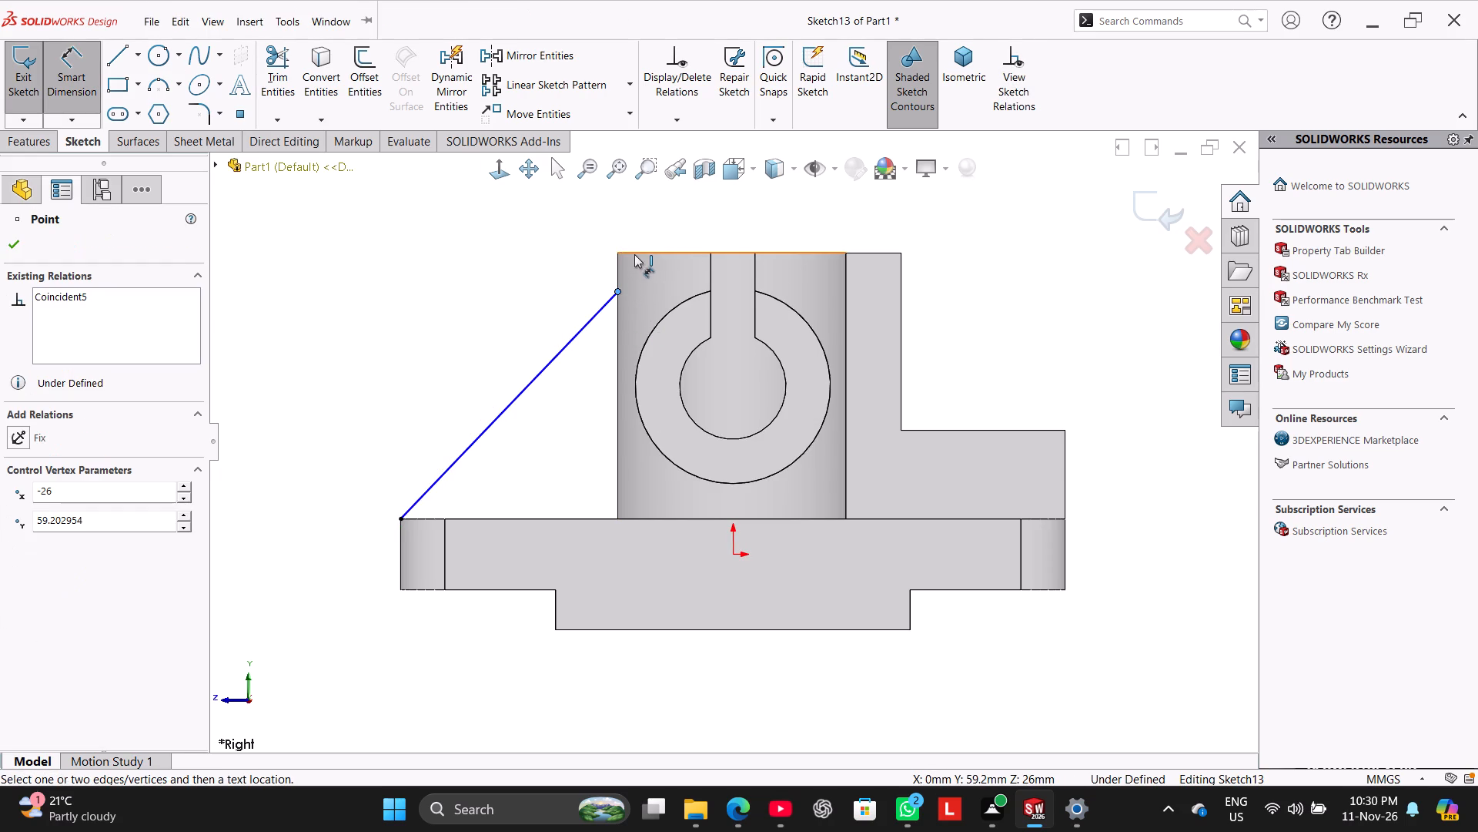
pyautogui.click(634, 253)
pyautogui.click(595, 251)
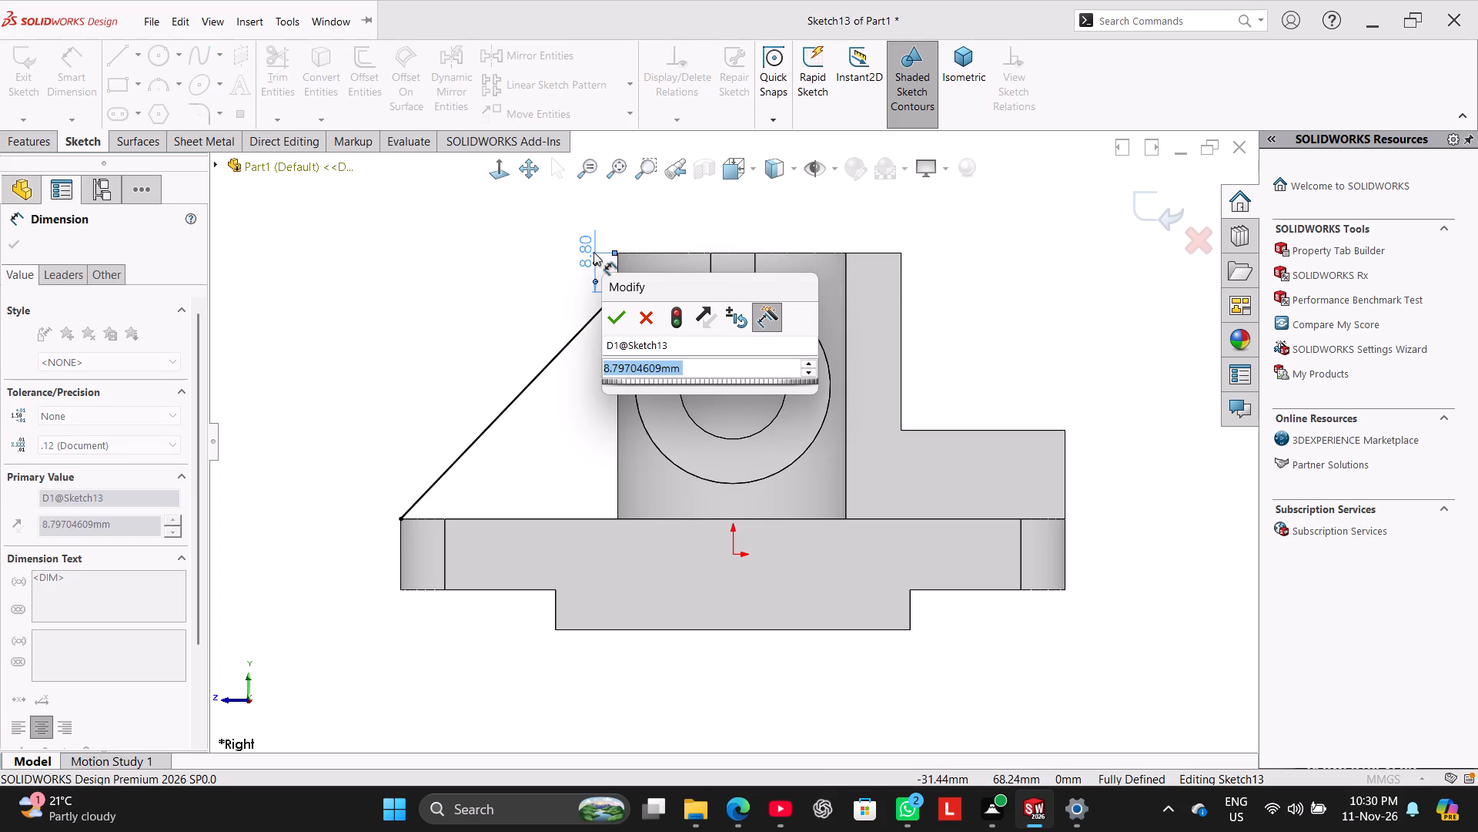
pyautogui.write('0.1')
pyautogui.press('Return')
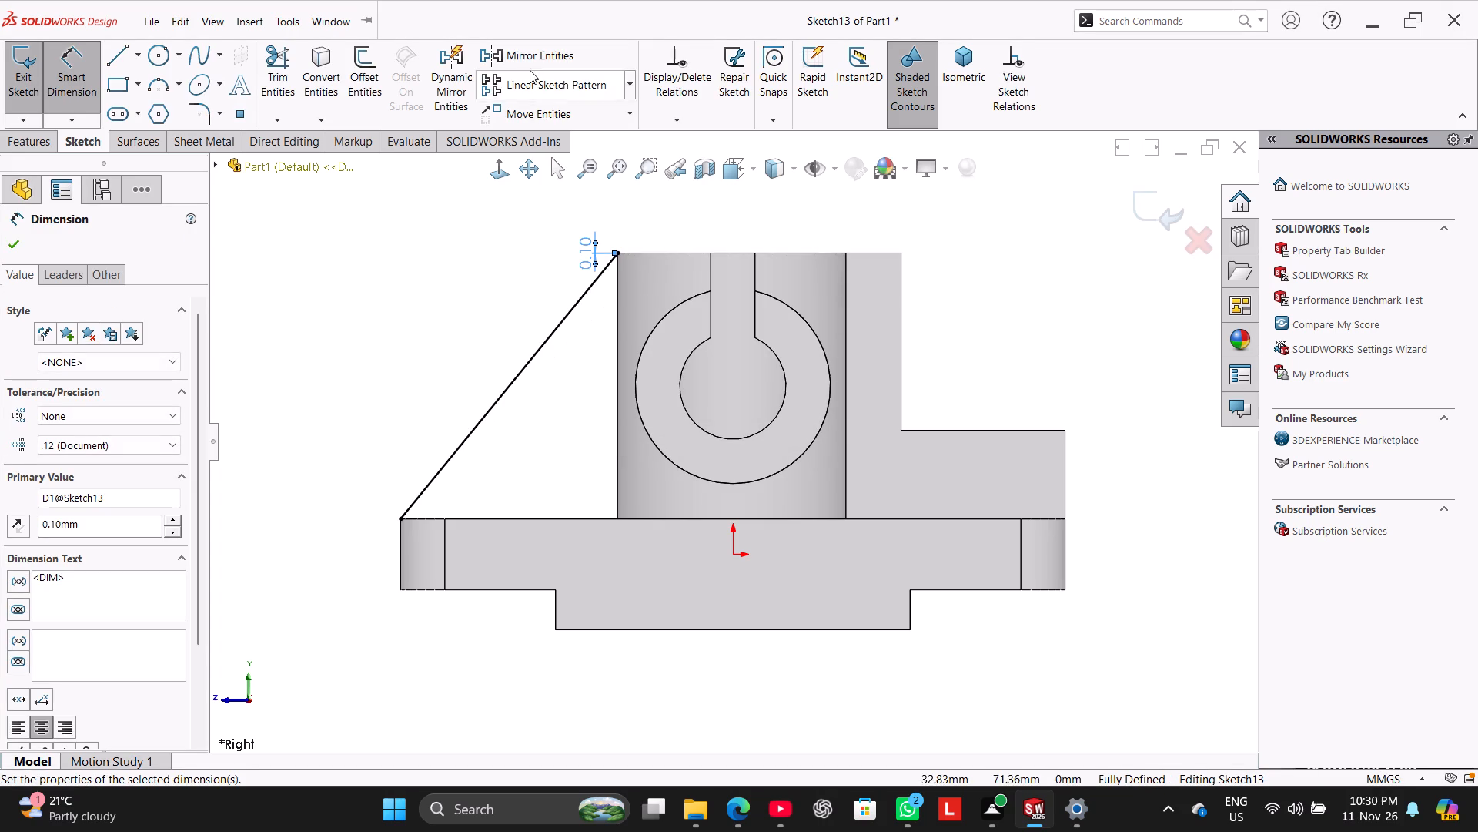
pyautogui.rightClick(513, 279)
pyautogui.click(559, 327)
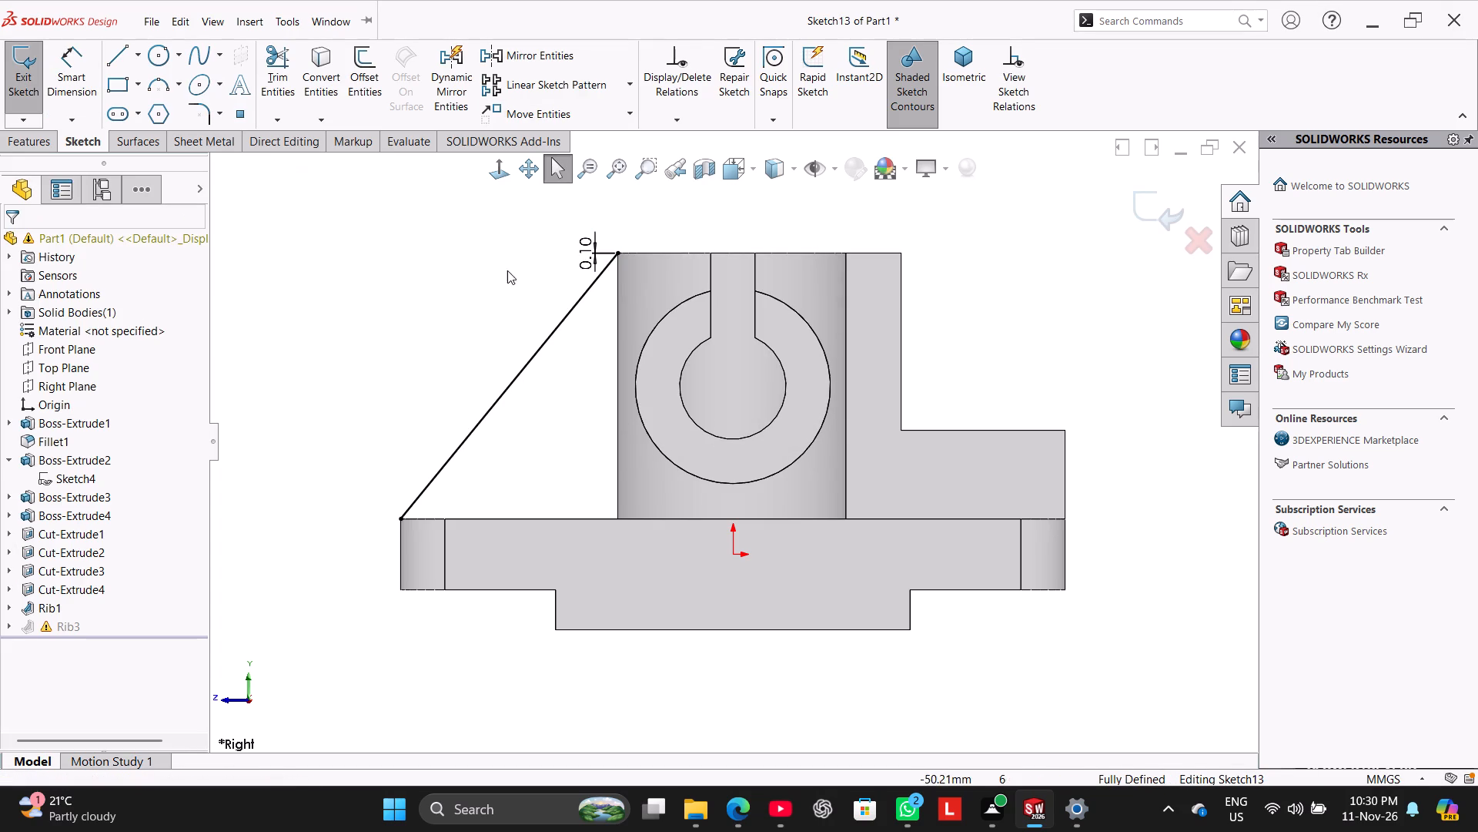
pyautogui.click(22, 76)
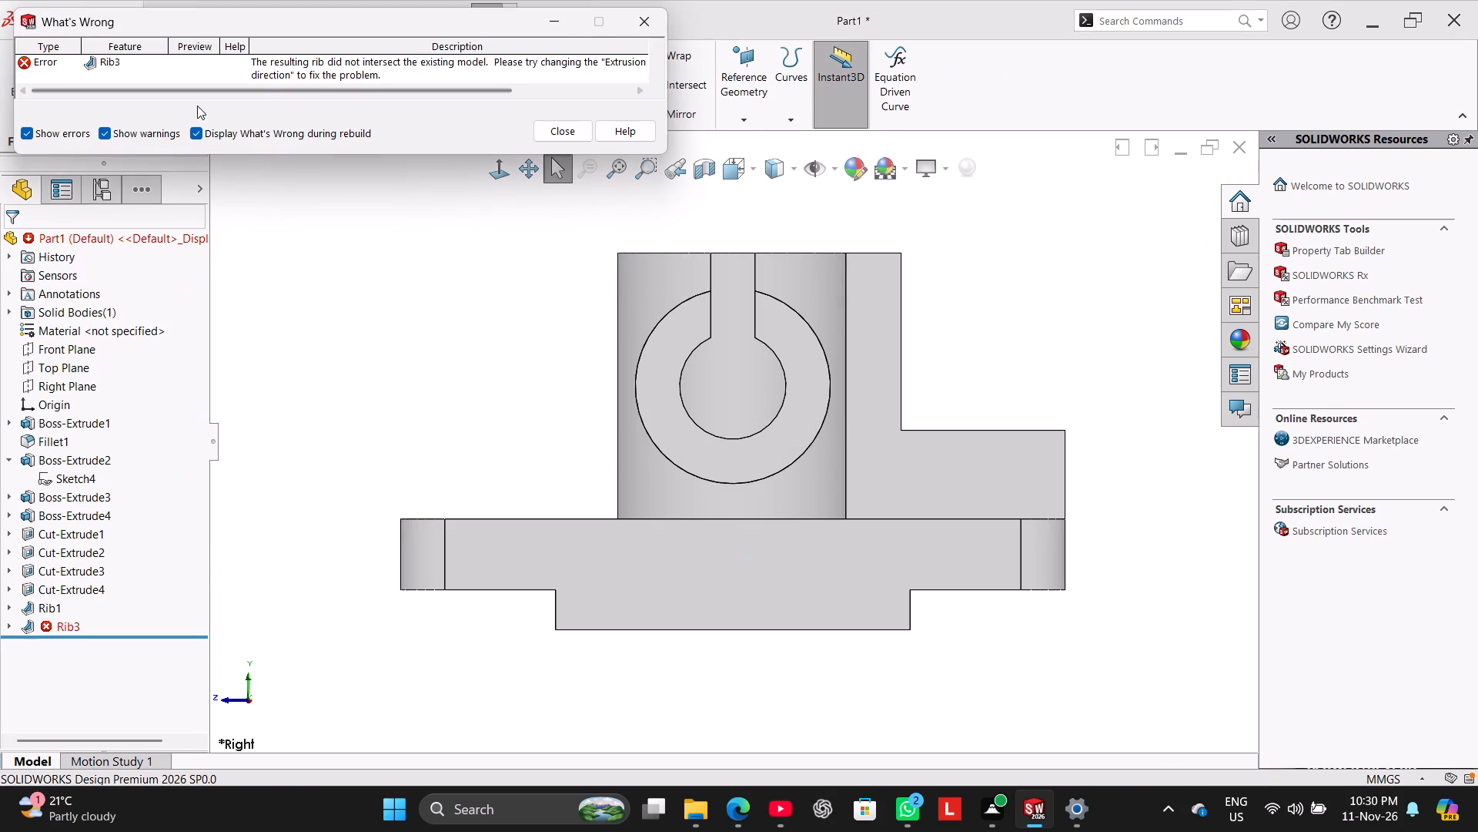
pyautogui.click(558, 125)
# Return to the rib sketch and set the endpoint's distance from the hub's top edge to 0.5 mm.
pyautogui.click(392, 24)
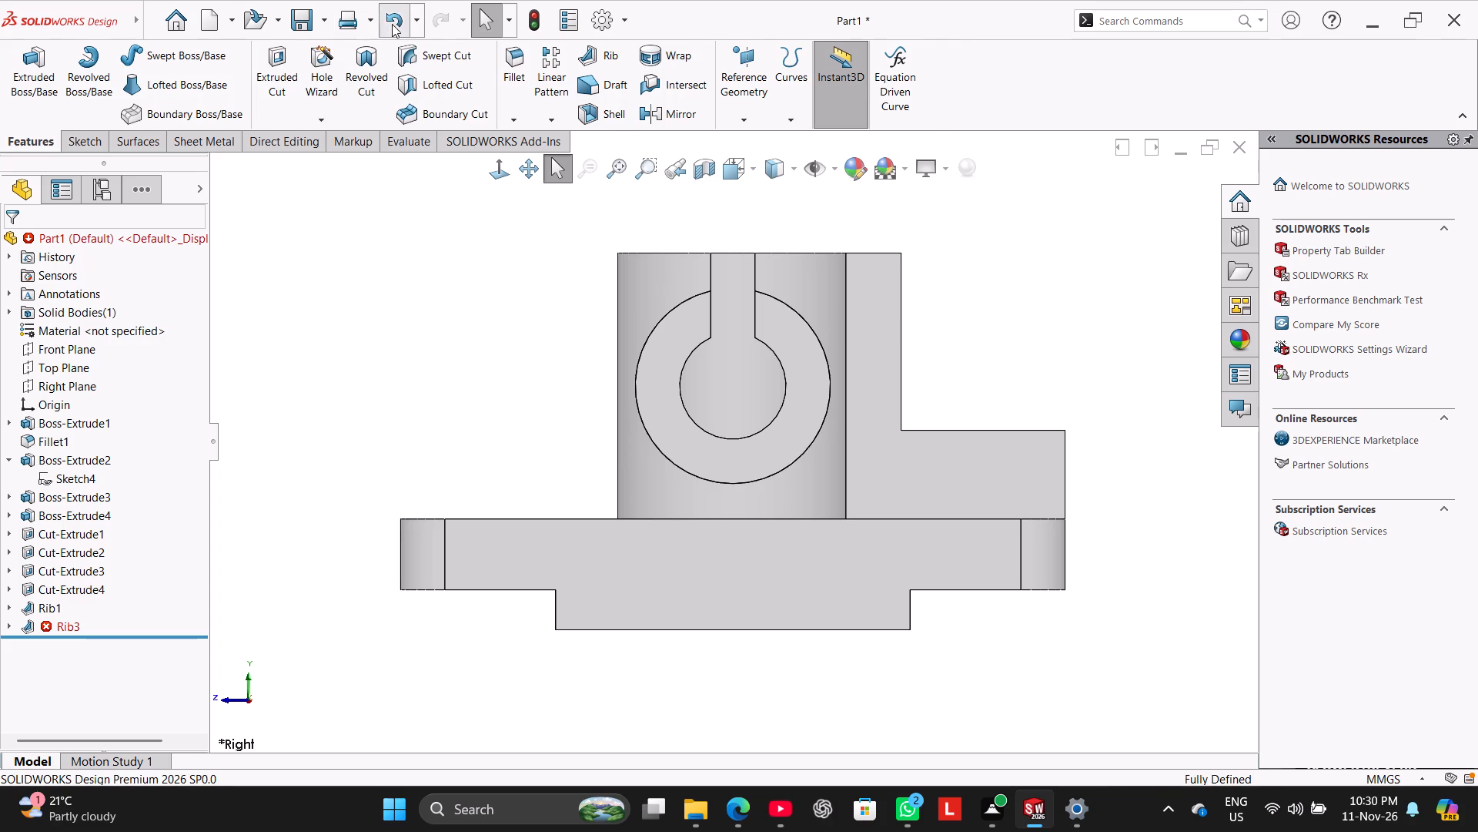
pyautogui.doubleClick(579, 253)
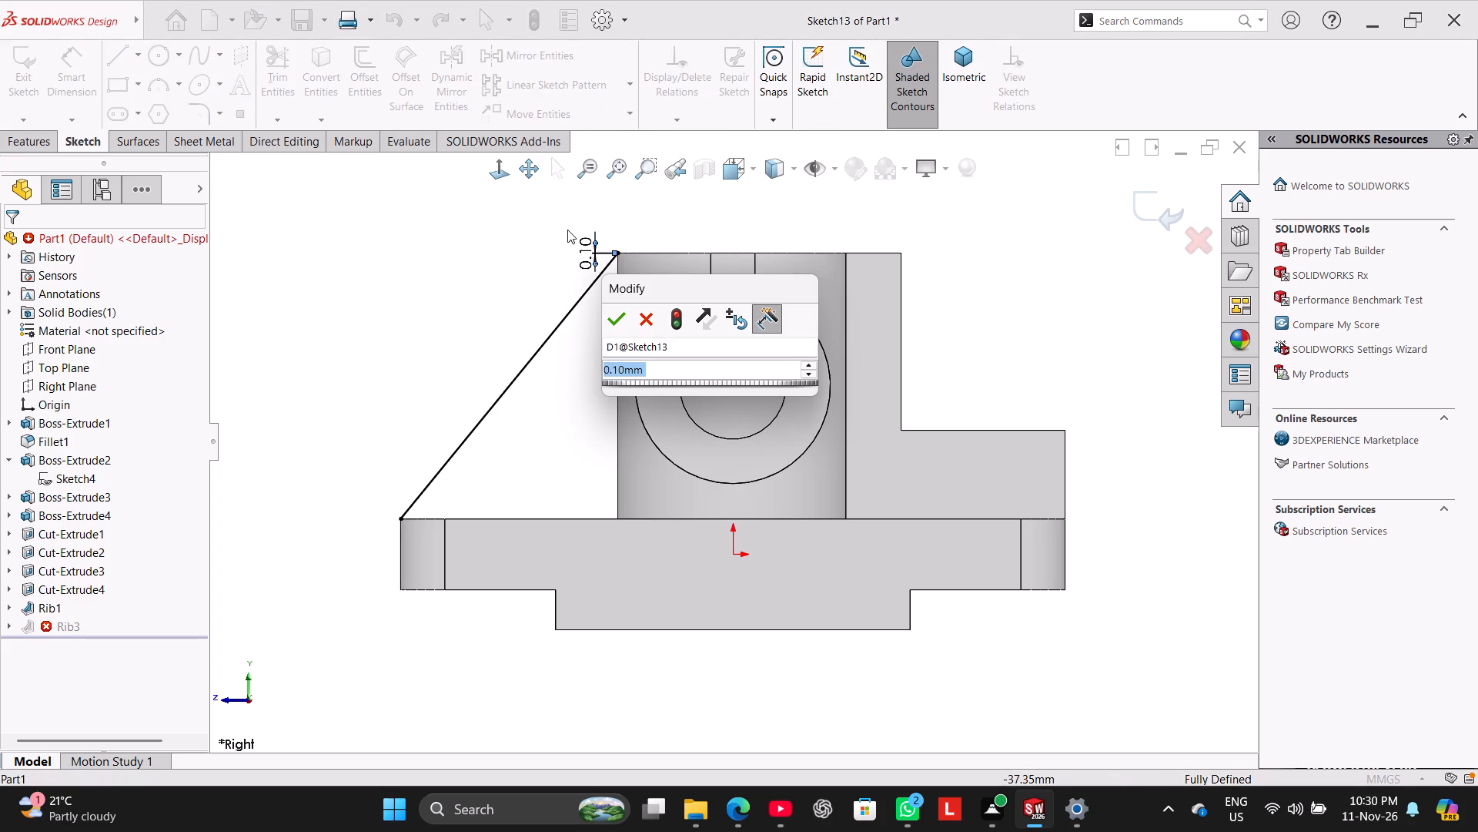
pyautogui.write('0.5')
pyautogui.press('Return')
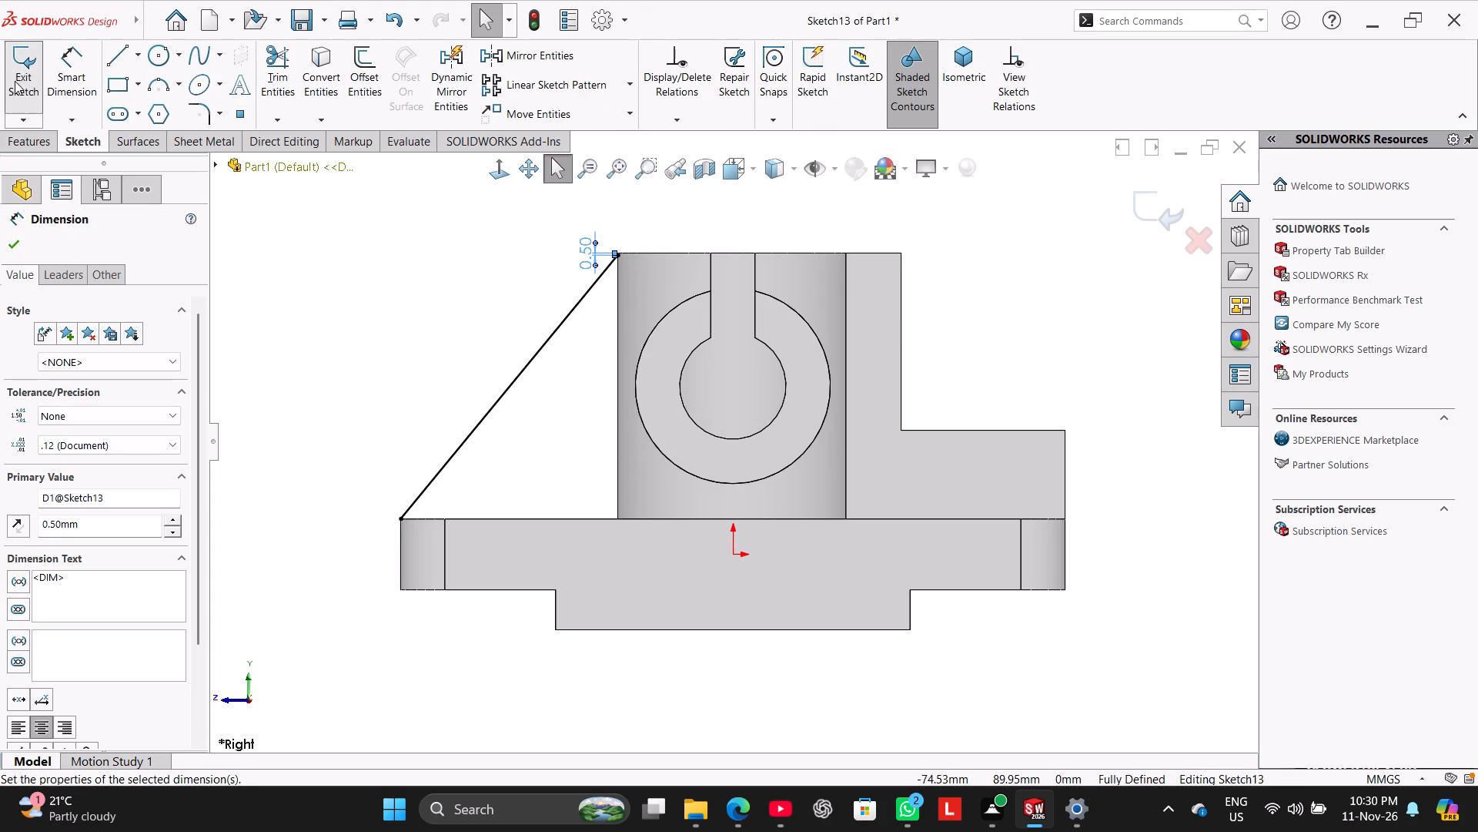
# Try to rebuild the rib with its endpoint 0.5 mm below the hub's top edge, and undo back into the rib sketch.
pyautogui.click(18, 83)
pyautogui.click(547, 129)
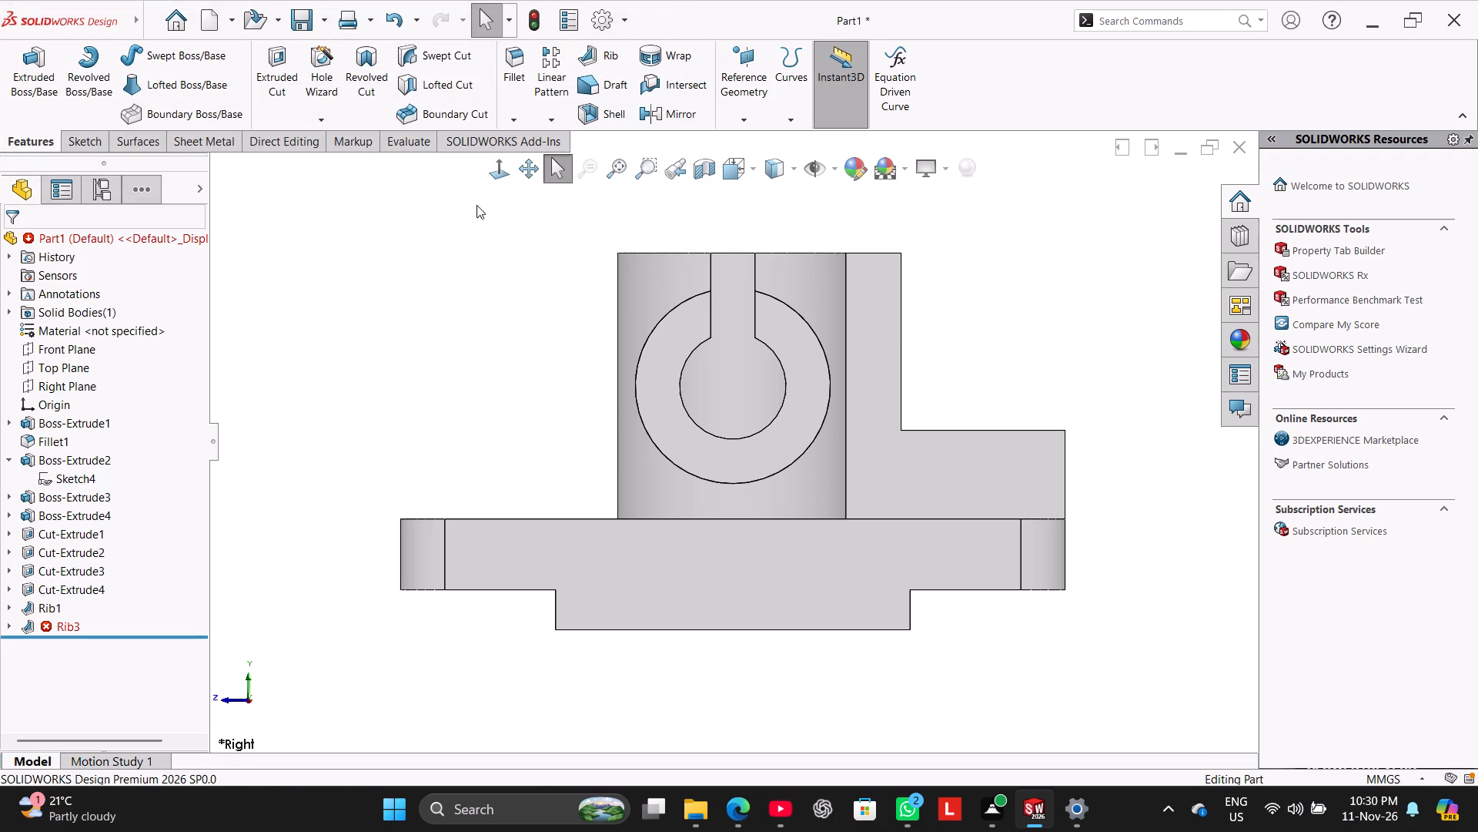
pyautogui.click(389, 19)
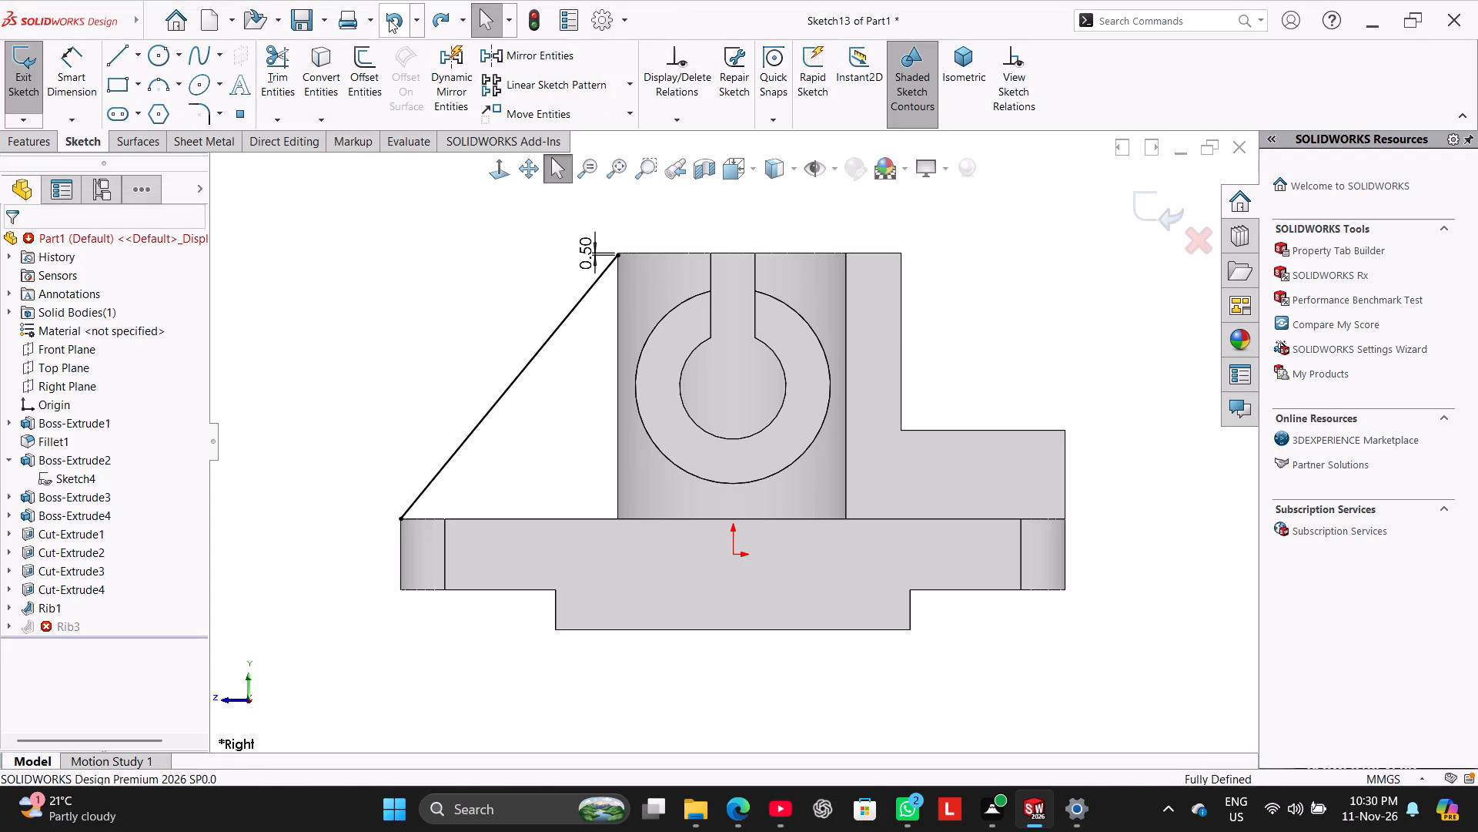
# Draw a horizontal line about 5.9 mm long from the diagonal's upper endpoint into the hub and rebuild the rib.
pyautogui.moveTo(460, 224); pyautogui.dragTo(446, 208, button='middle')
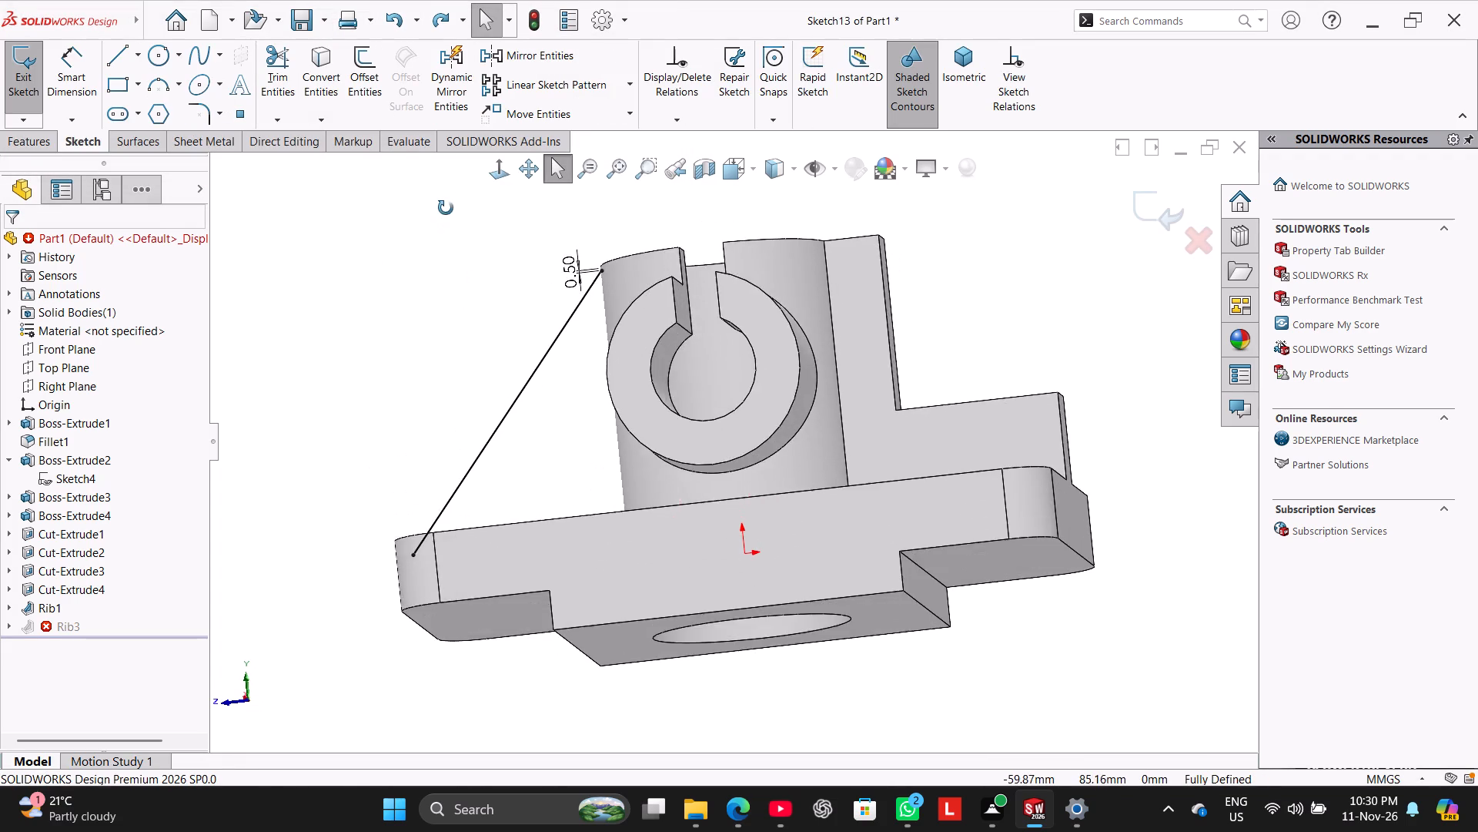
pyautogui.moveTo(446, 208); pyautogui.dragTo(461, 234, button='middle')
pyautogui.click(506, 163)
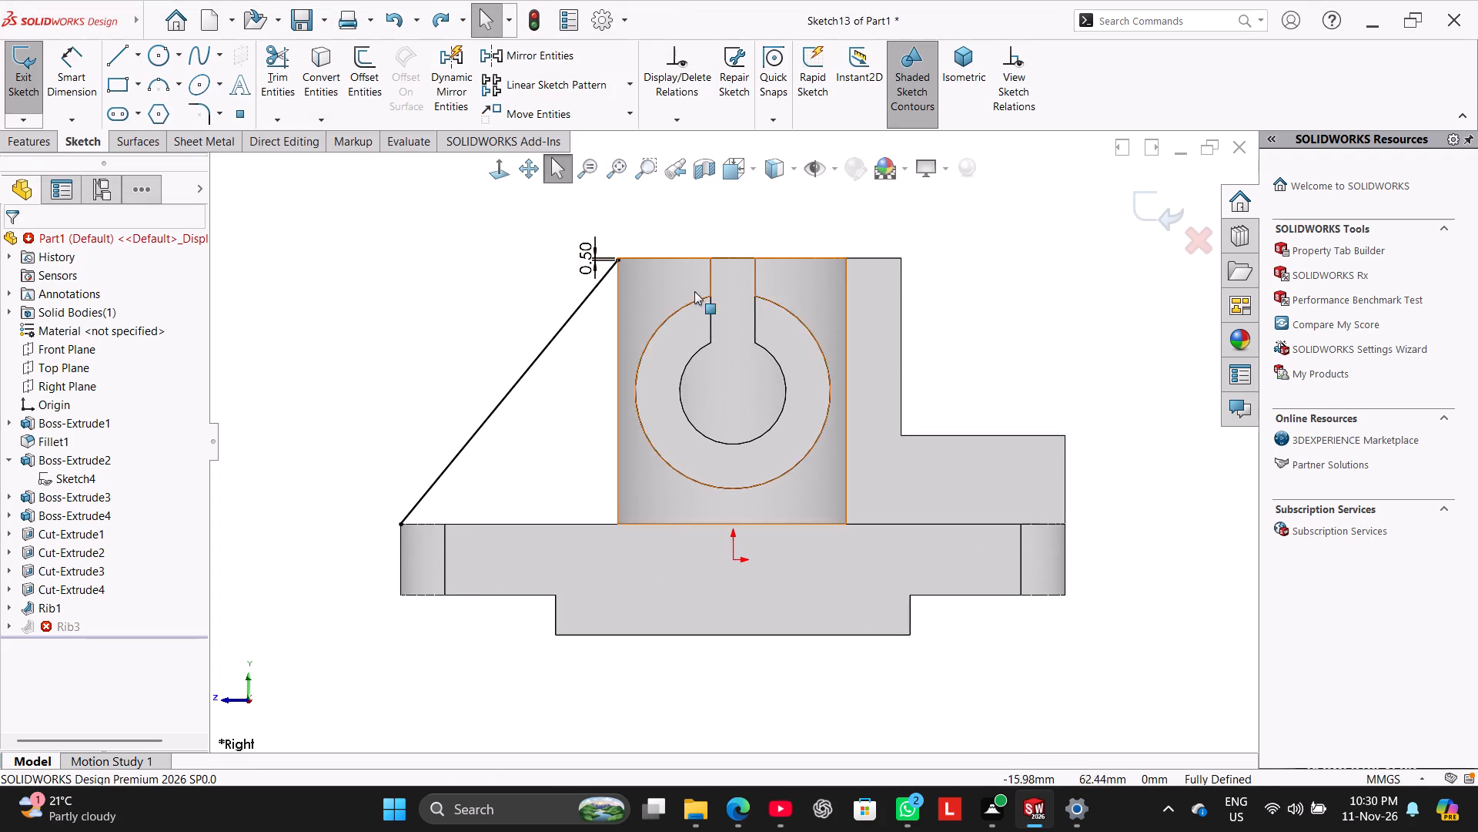
pyautogui.scroll(-4, 553, 198)
pyautogui.click(106, 52)
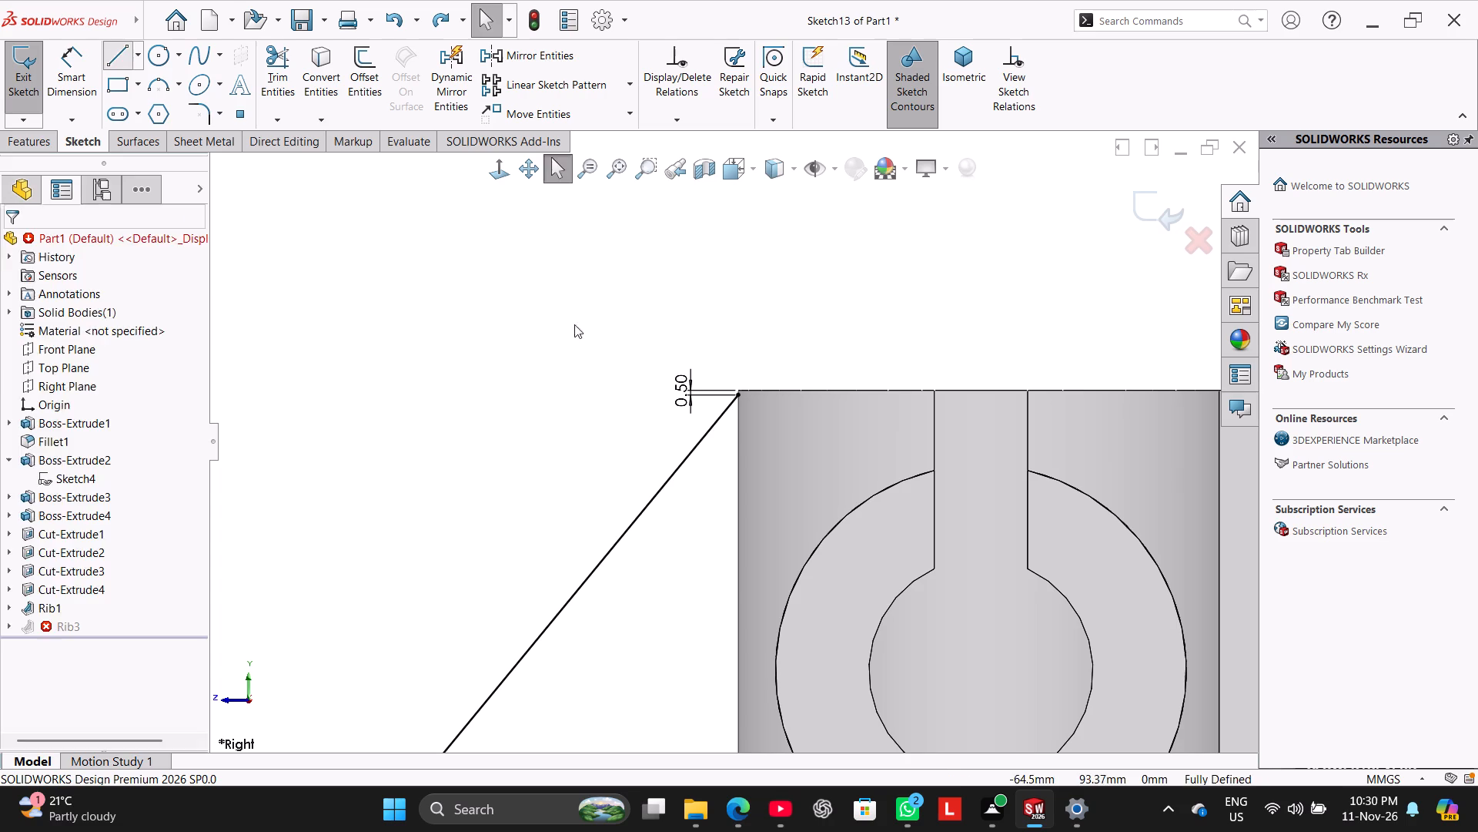
pyautogui.click(737, 394)
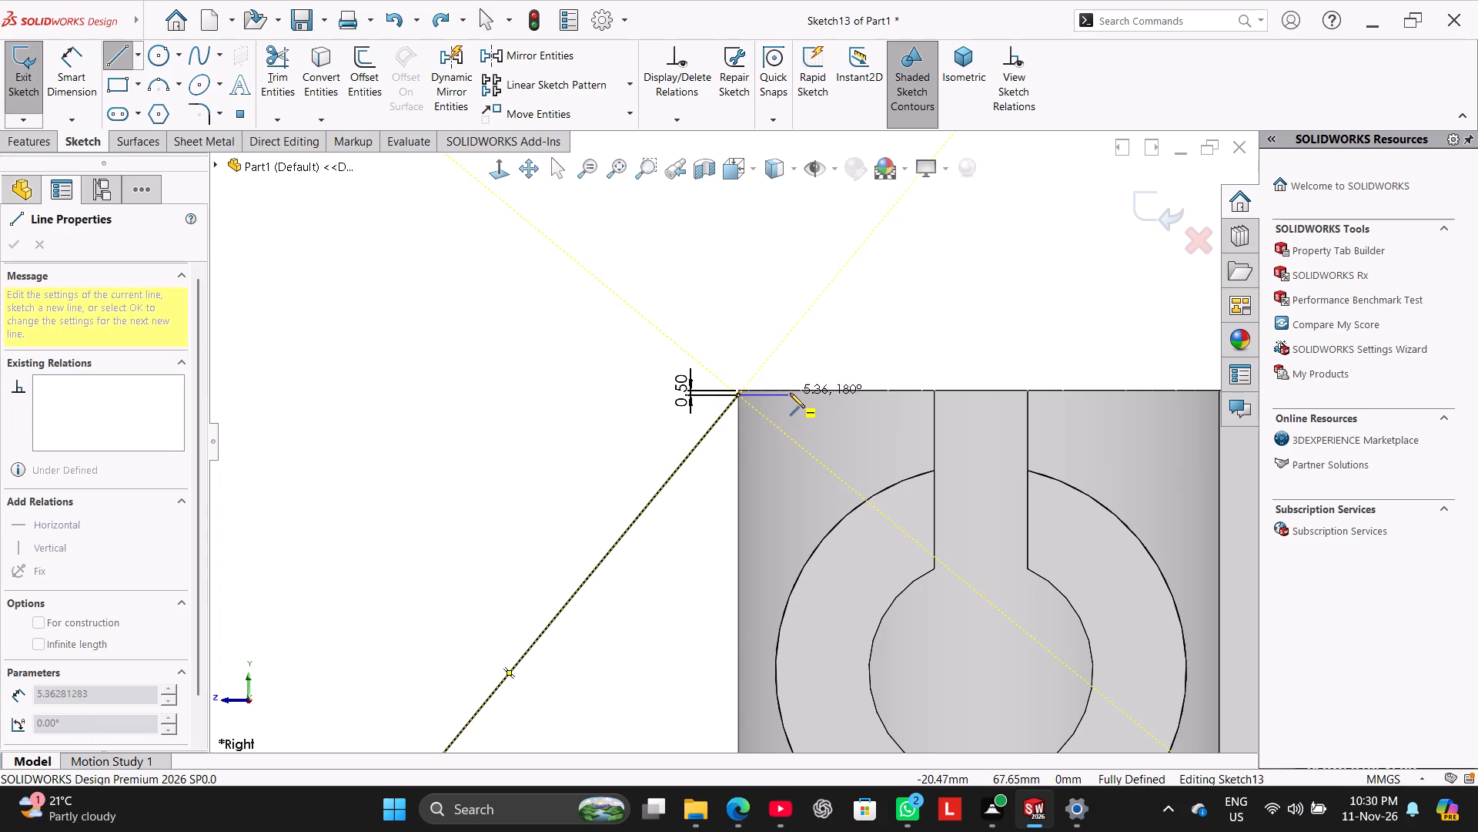
pyautogui.click(793, 399)
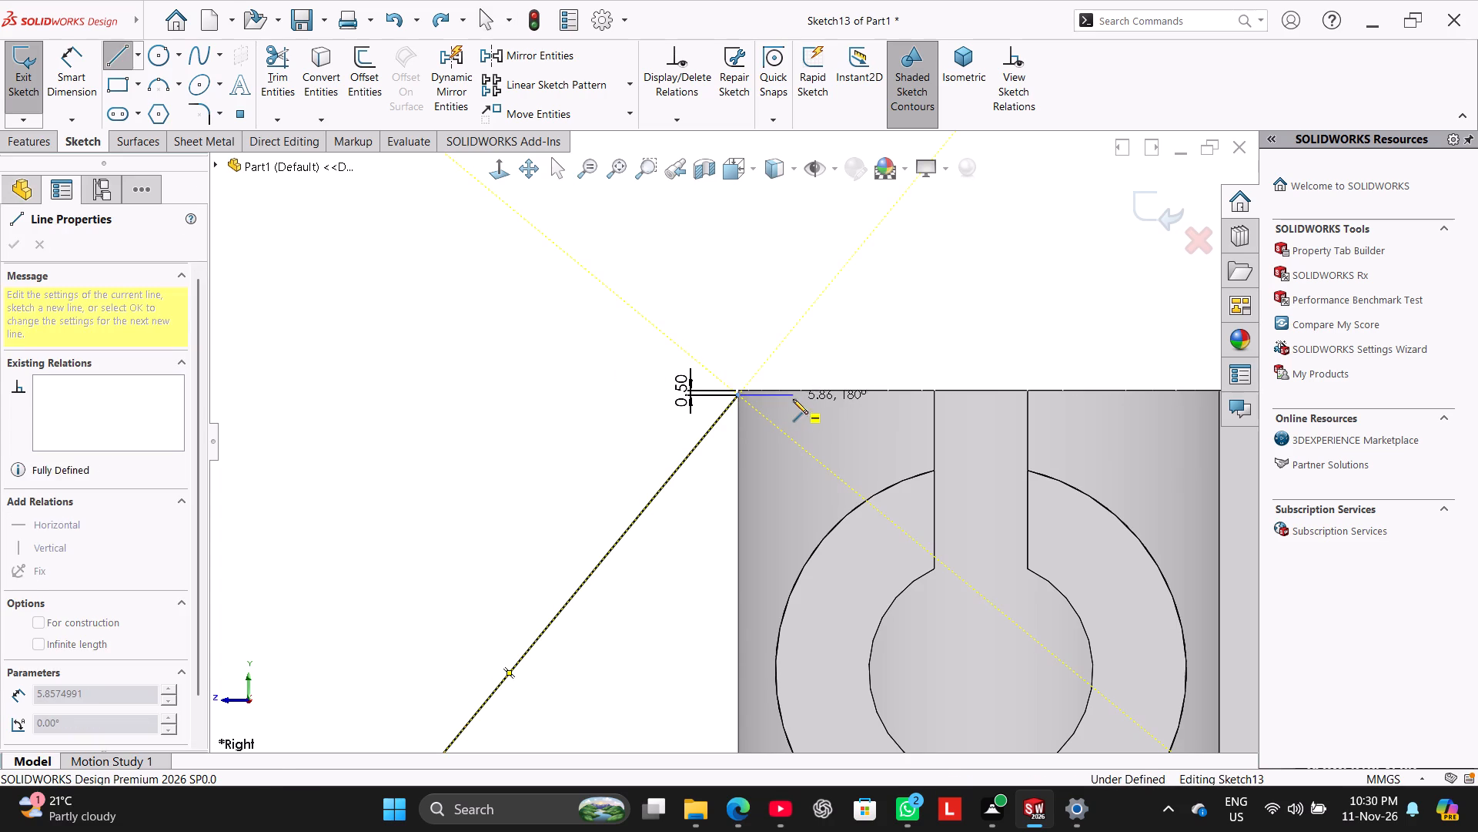
pyautogui.rightClick(757, 337)
pyautogui.click(783, 351)
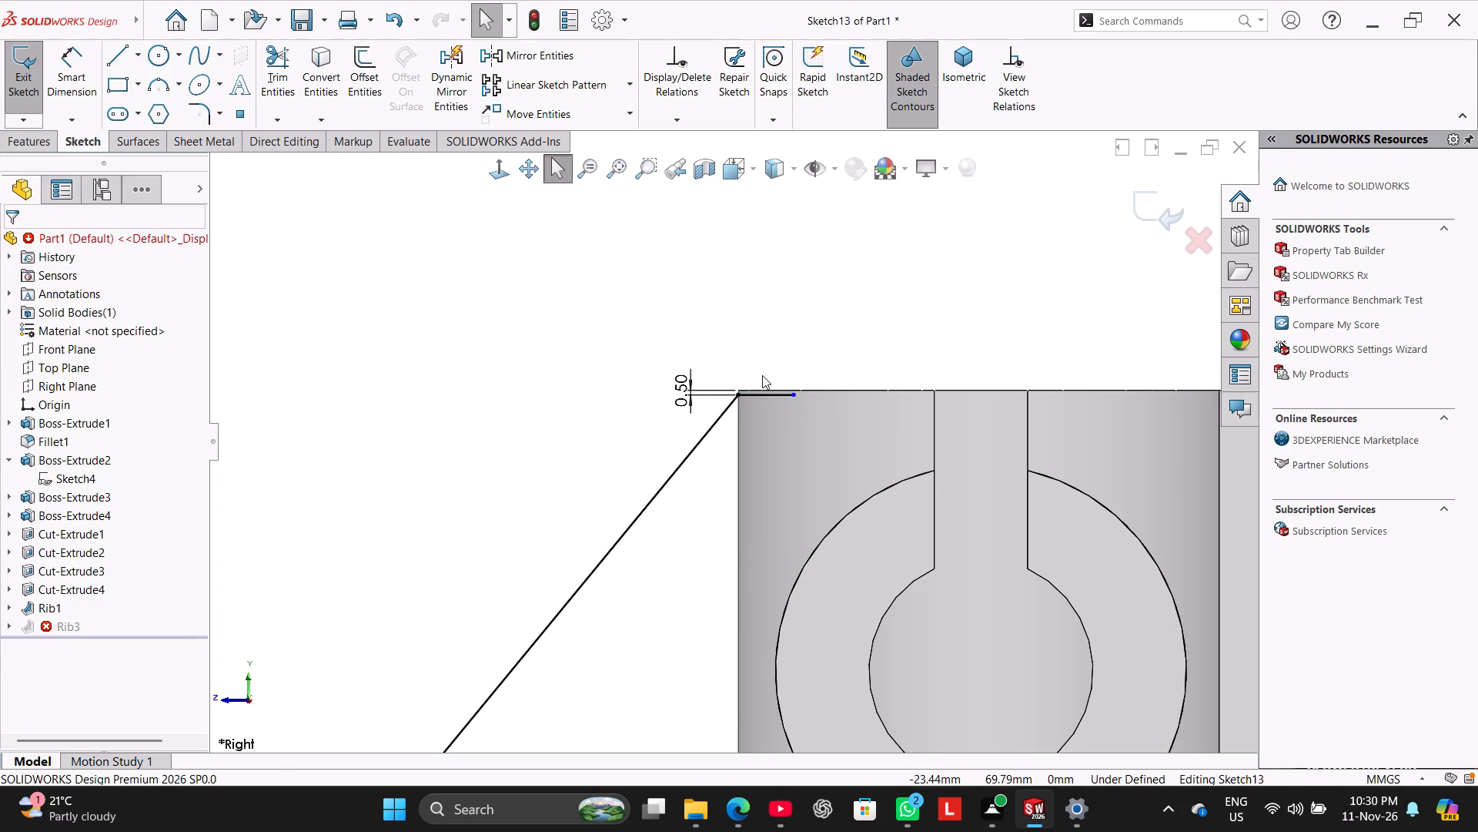
pyautogui.scroll(-9, 766, 385)
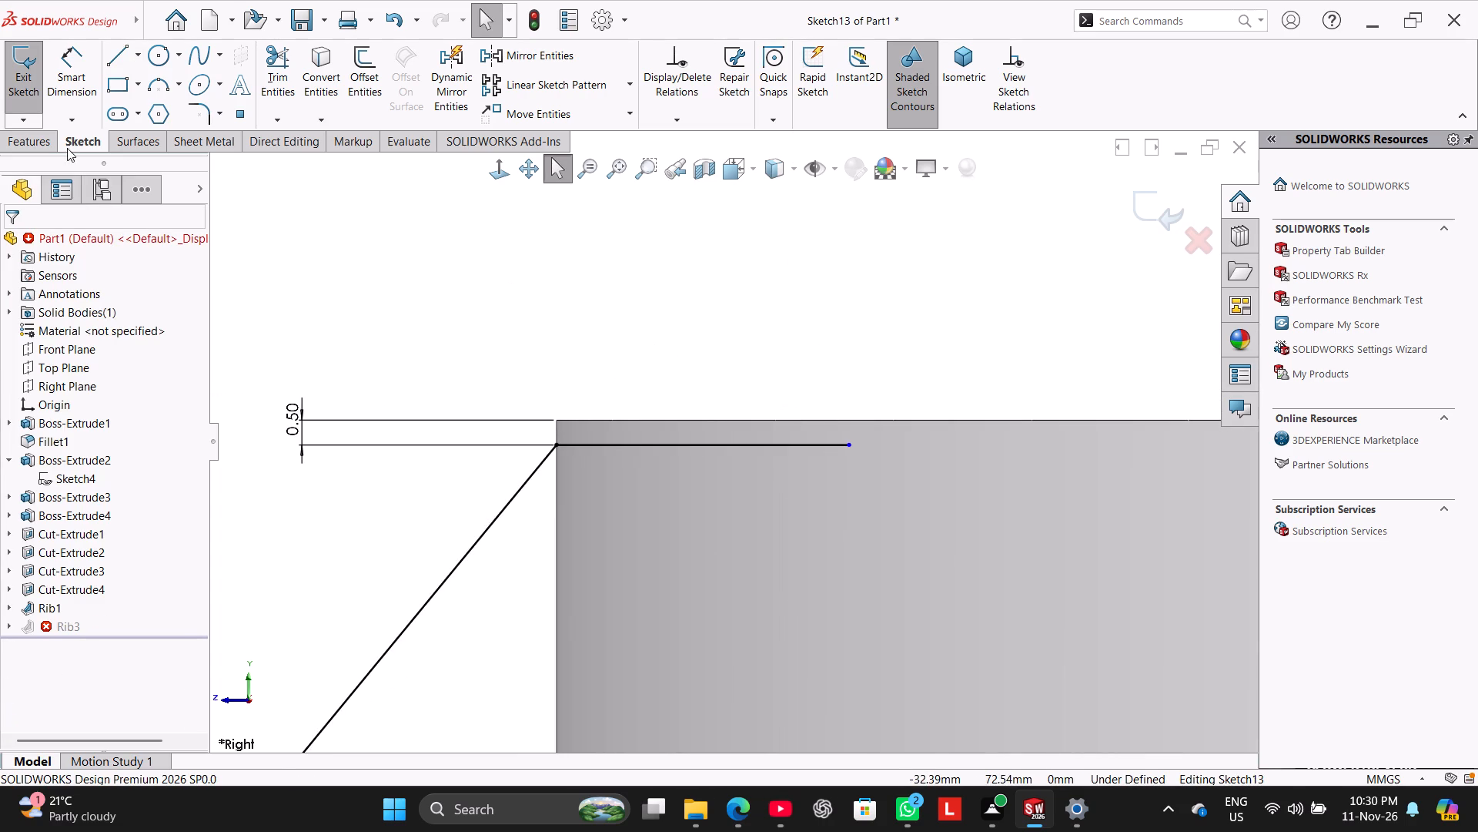
pyautogui.click(16, 73)
# Examine the rebuilt diagonal rib against the hub in isometric and straight-on views.
pyautogui.moveTo(406, 297); pyautogui.dragTo(430, 350, button='middle')
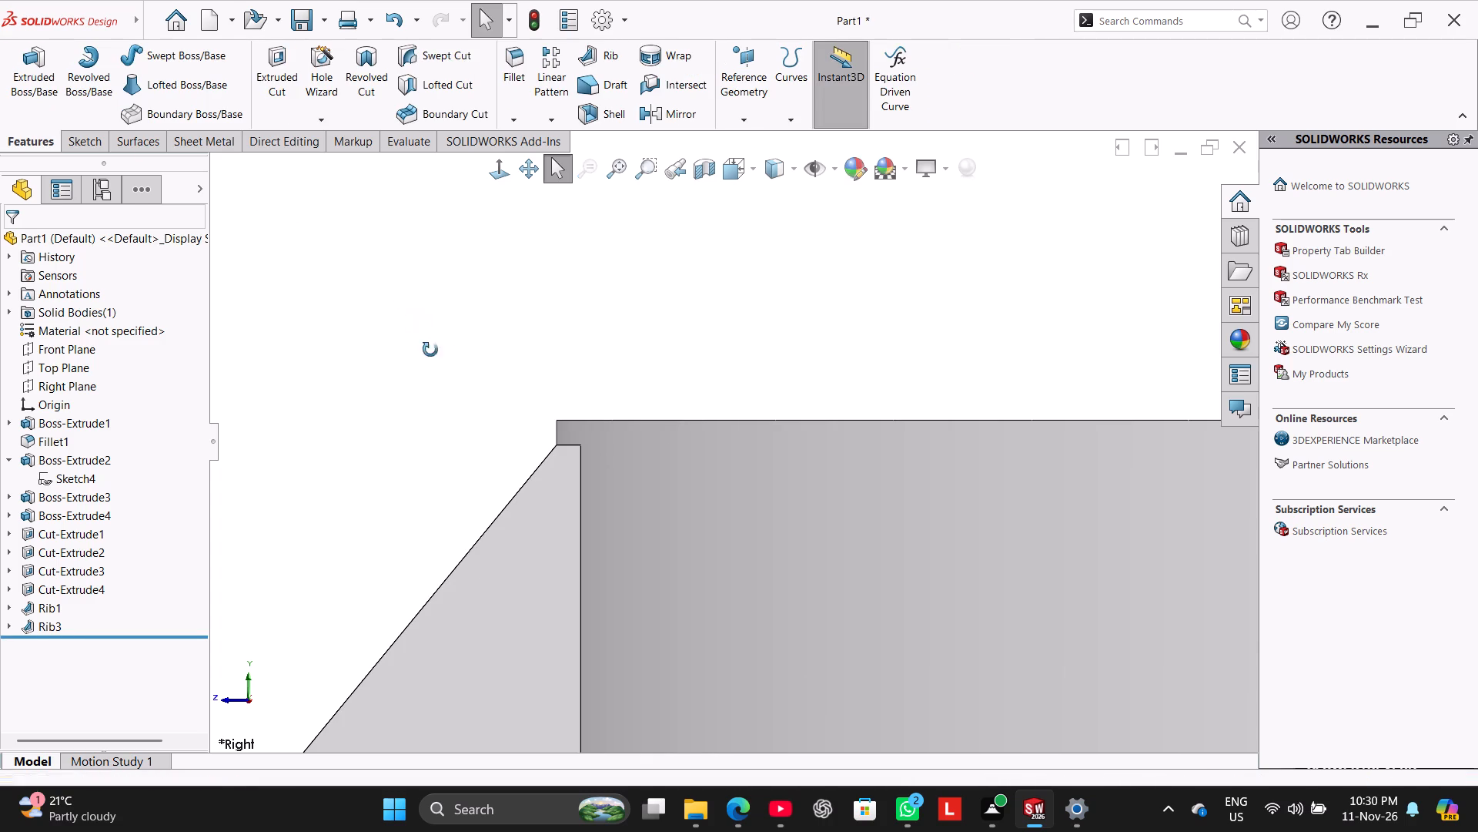
pyautogui.moveTo(430, 350); pyautogui.dragTo(448, 387, button='middle')
pyautogui.moveTo(402, 404); pyautogui.dragTo(503, 263, button='right')
pyautogui.click(427, 287)
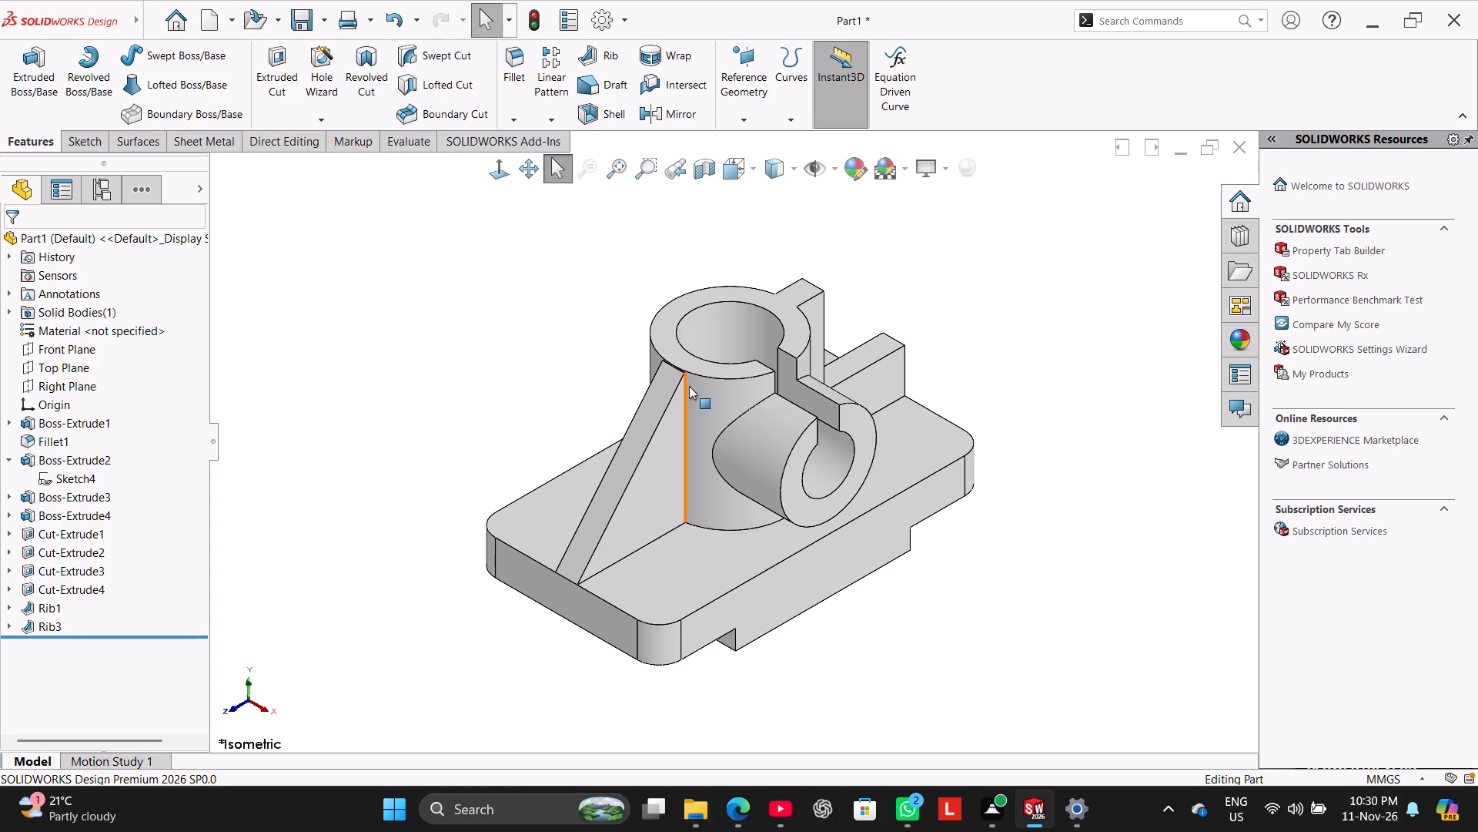
pyautogui.click(507, 173)
pyautogui.click(507, 177)
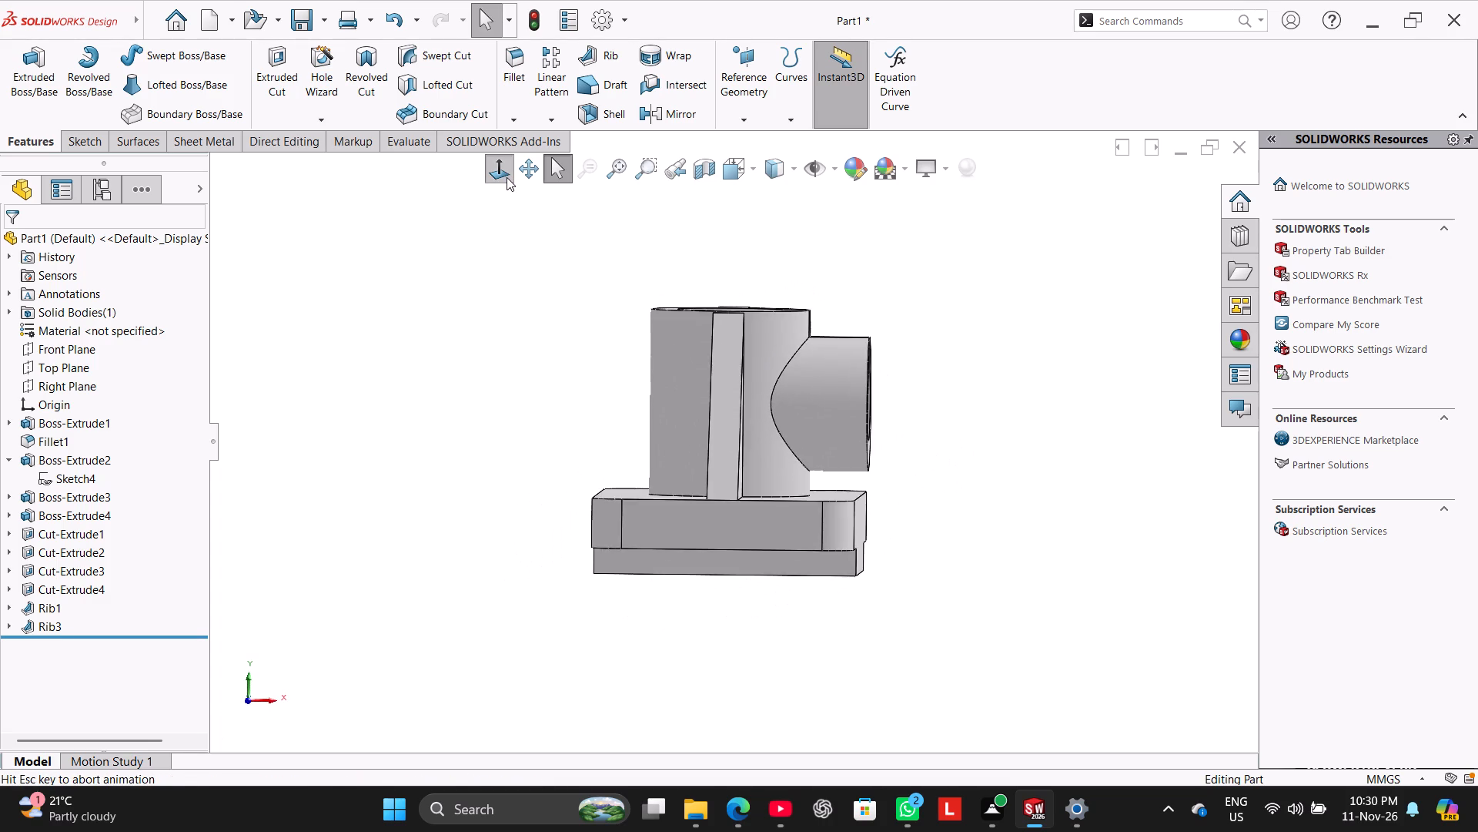
# Open a sketch on the Right Plane, closely examine where the rib's top meets the hub's rim, and leave the sketch empty.
pyautogui.click(89, 383)
pyautogui.click(106, 359)
pyautogui.click(256, 294)
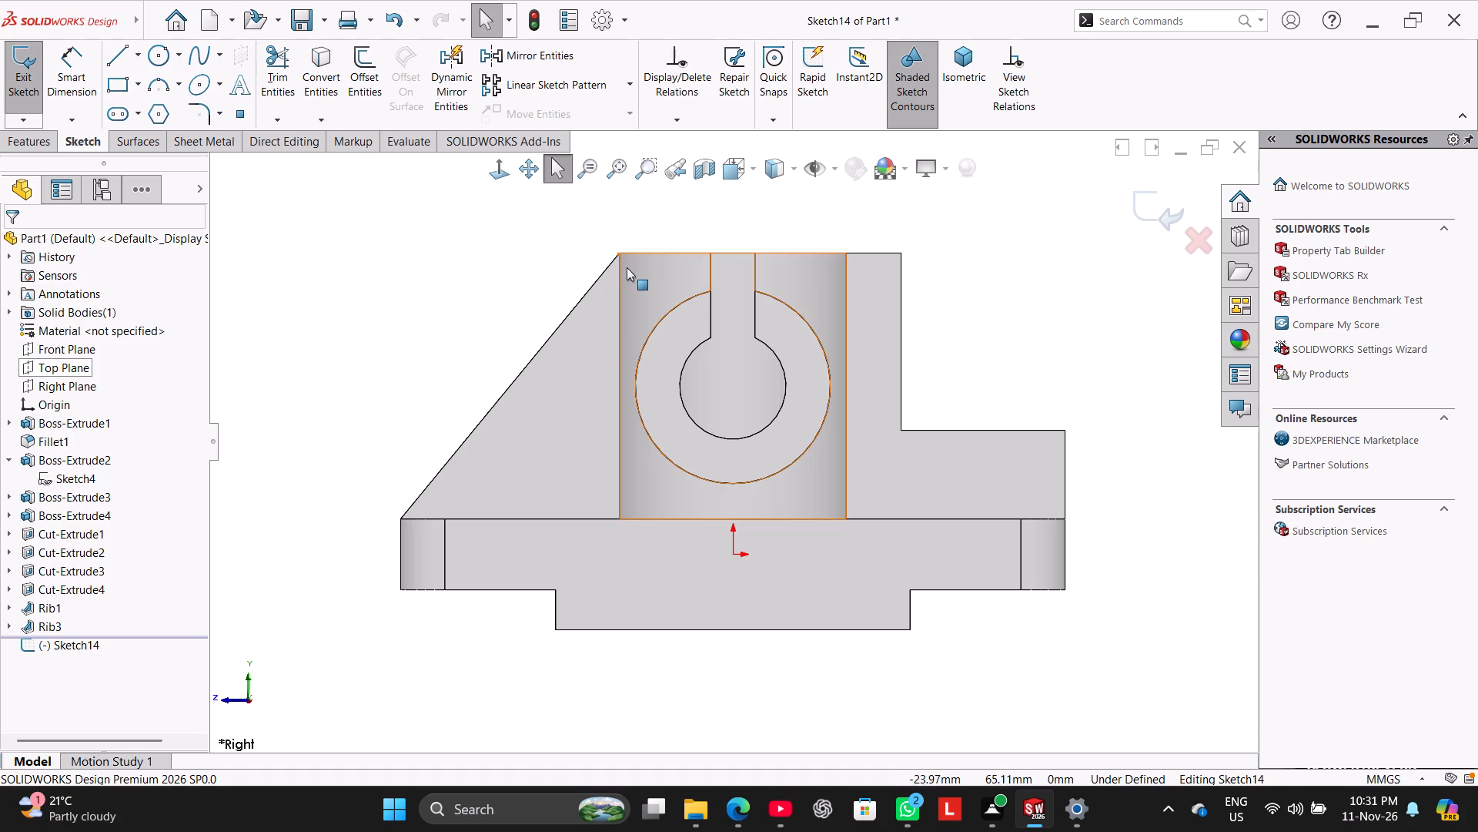
pyautogui.scroll(-8, 626, 250)
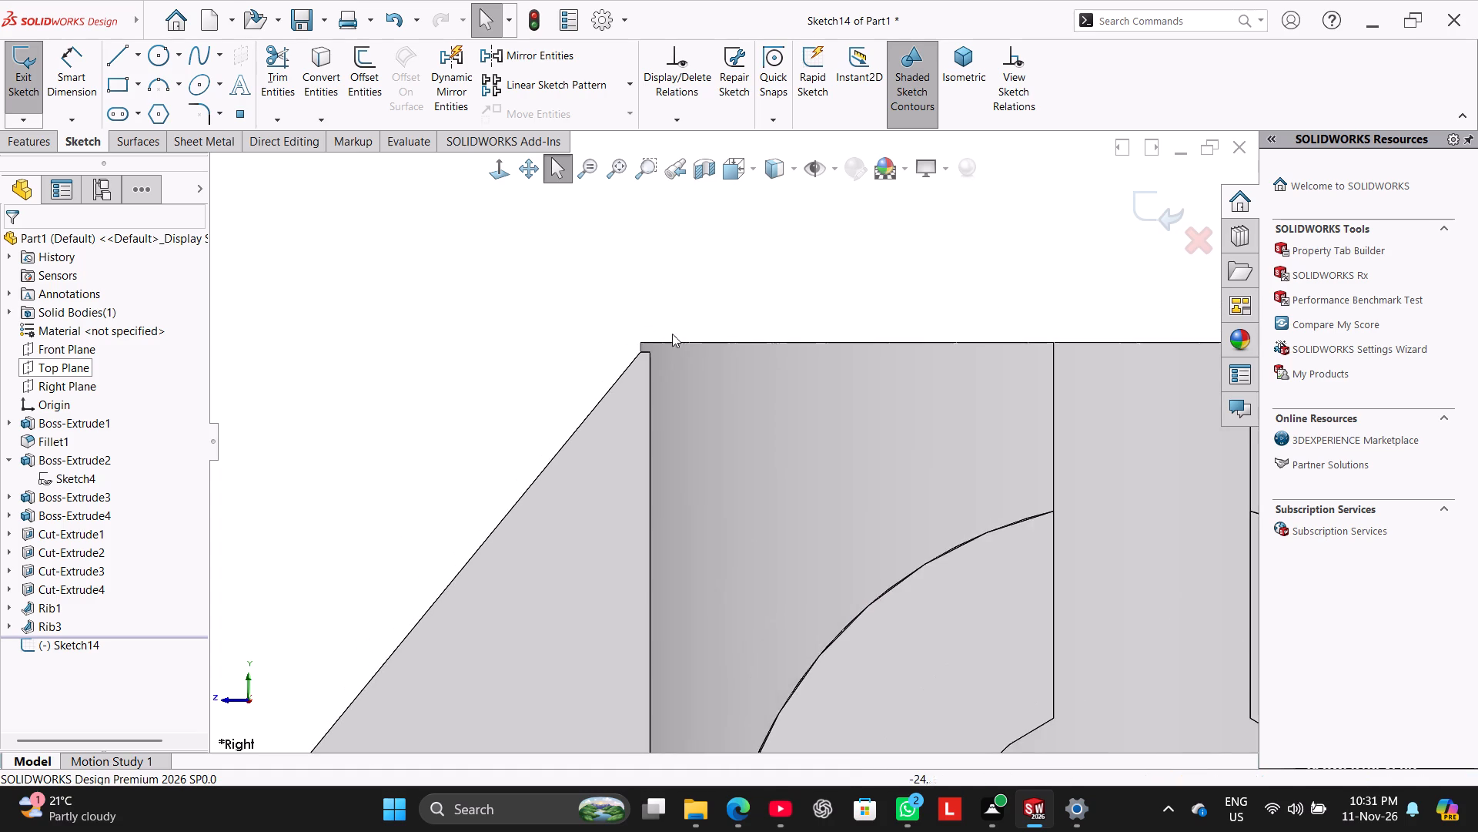
pyautogui.scroll(-8, 672, 334)
pyautogui.scroll(-2, 559, 401)
pyautogui.moveTo(538, 354); pyautogui.dragTo(553, 381, button='middle')
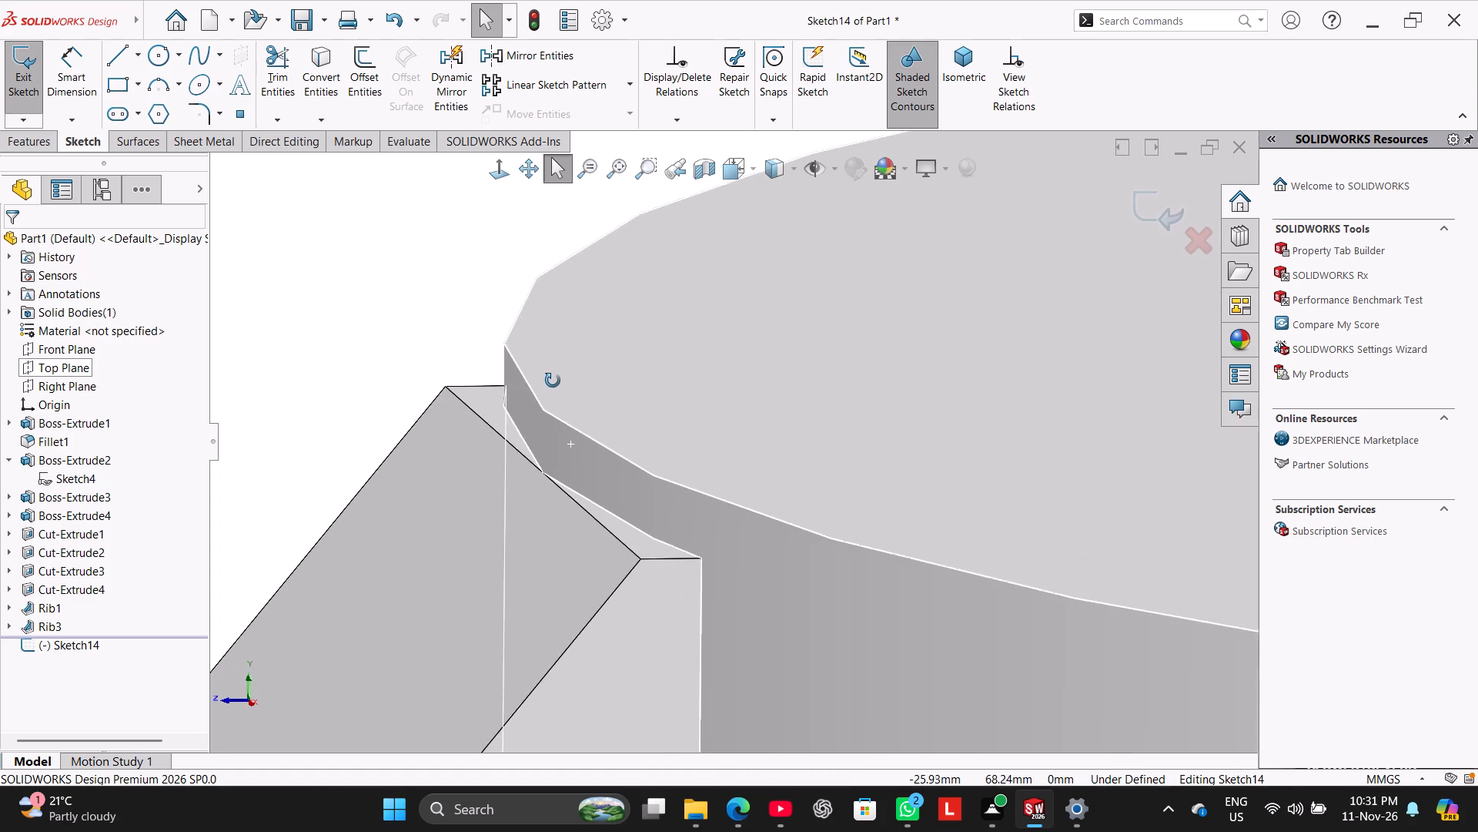
pyautogui.moveTo(553, 381); pyautogui.dragTo(530, 385, button='middle')
pyautogui.scroll(-3, 673, 345)
pyautogui.moveTo(481, 371); pyautogui.dragTo(507, 421, button='middle')
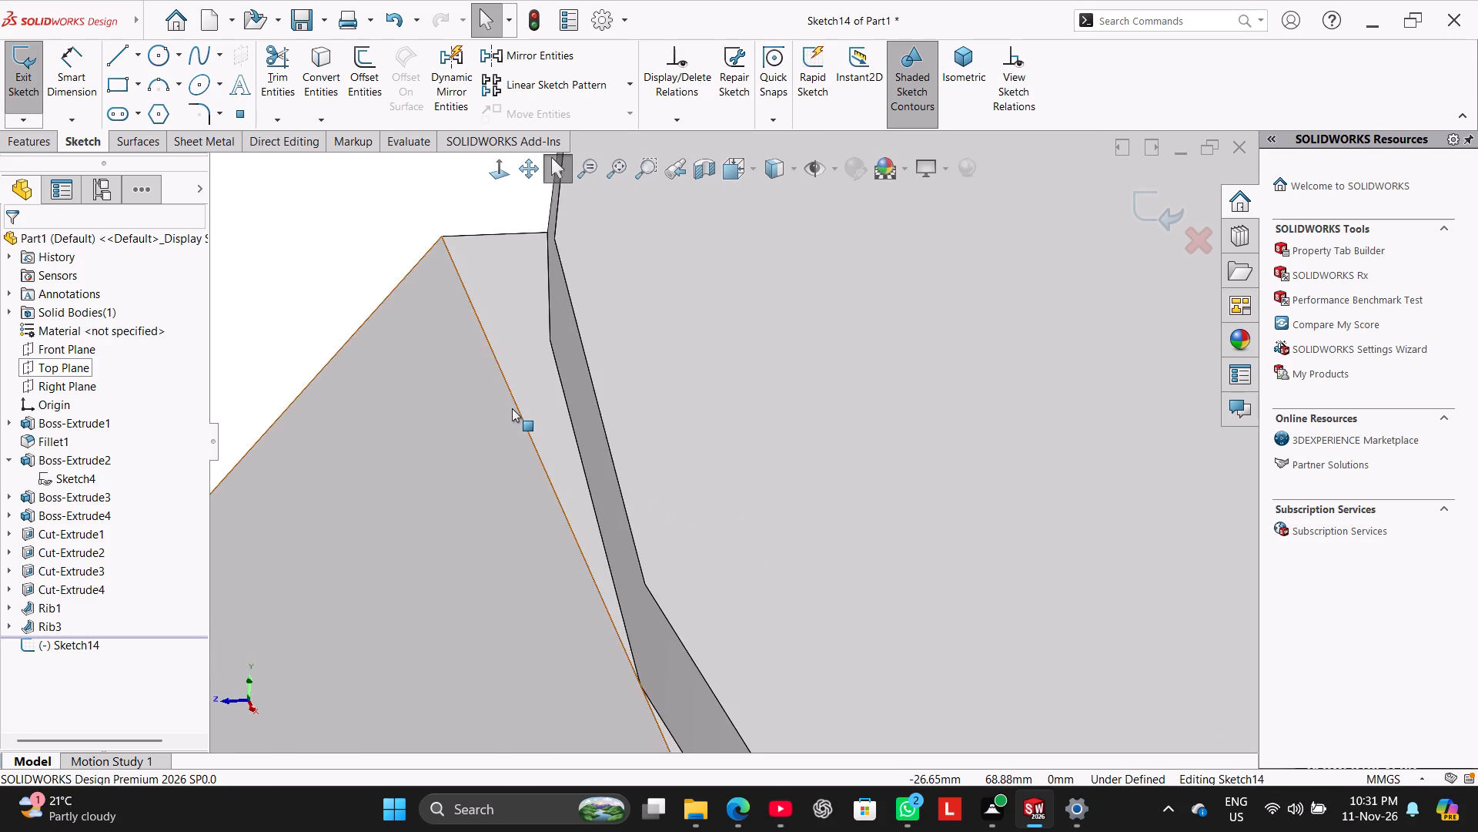
pyautogui.scroll(14, 513, 404)
pyautogui.scroll(1, 783, 421)
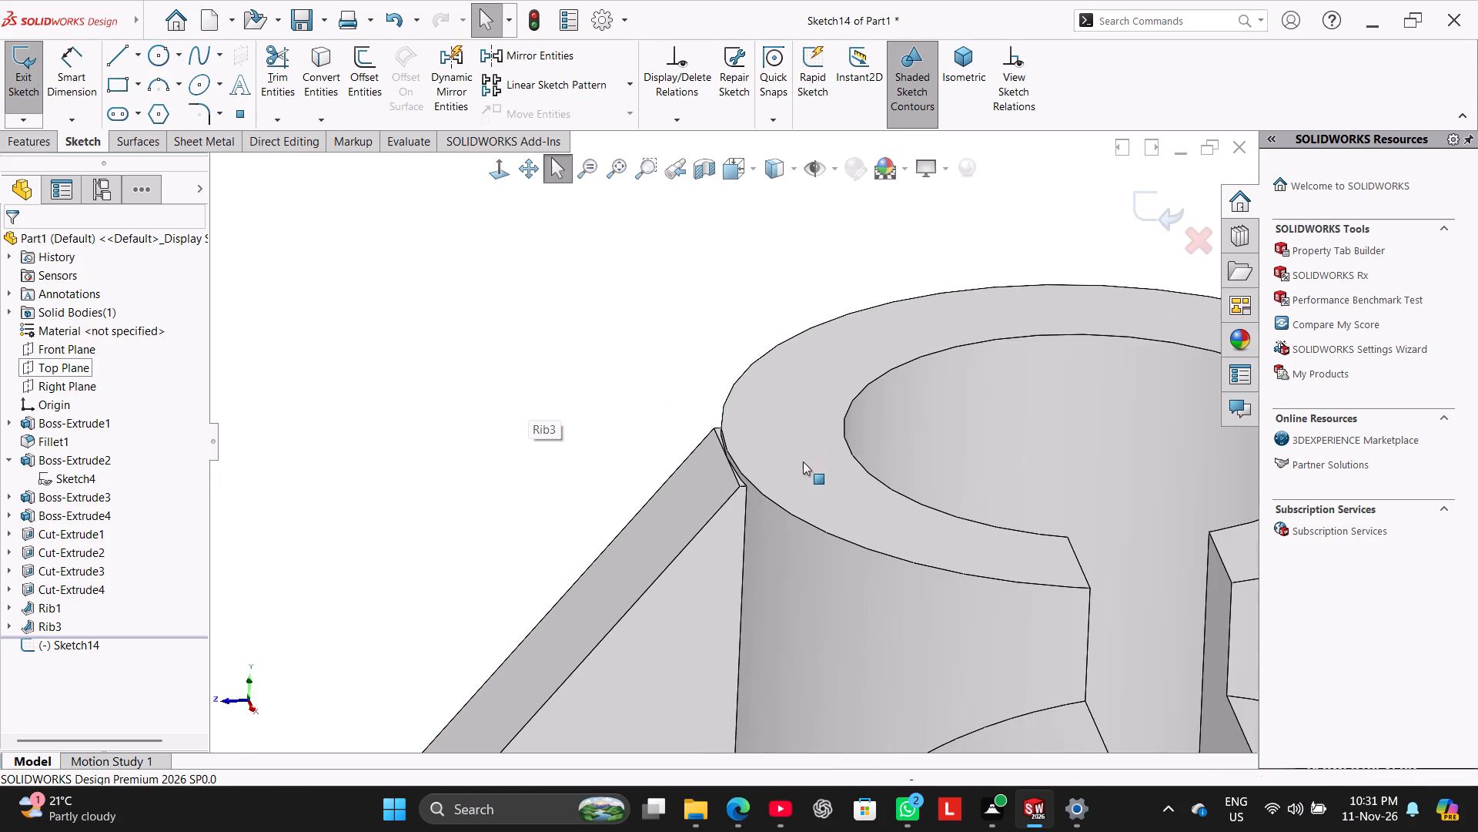
pyautogui.scroll(-16, 759, 471)
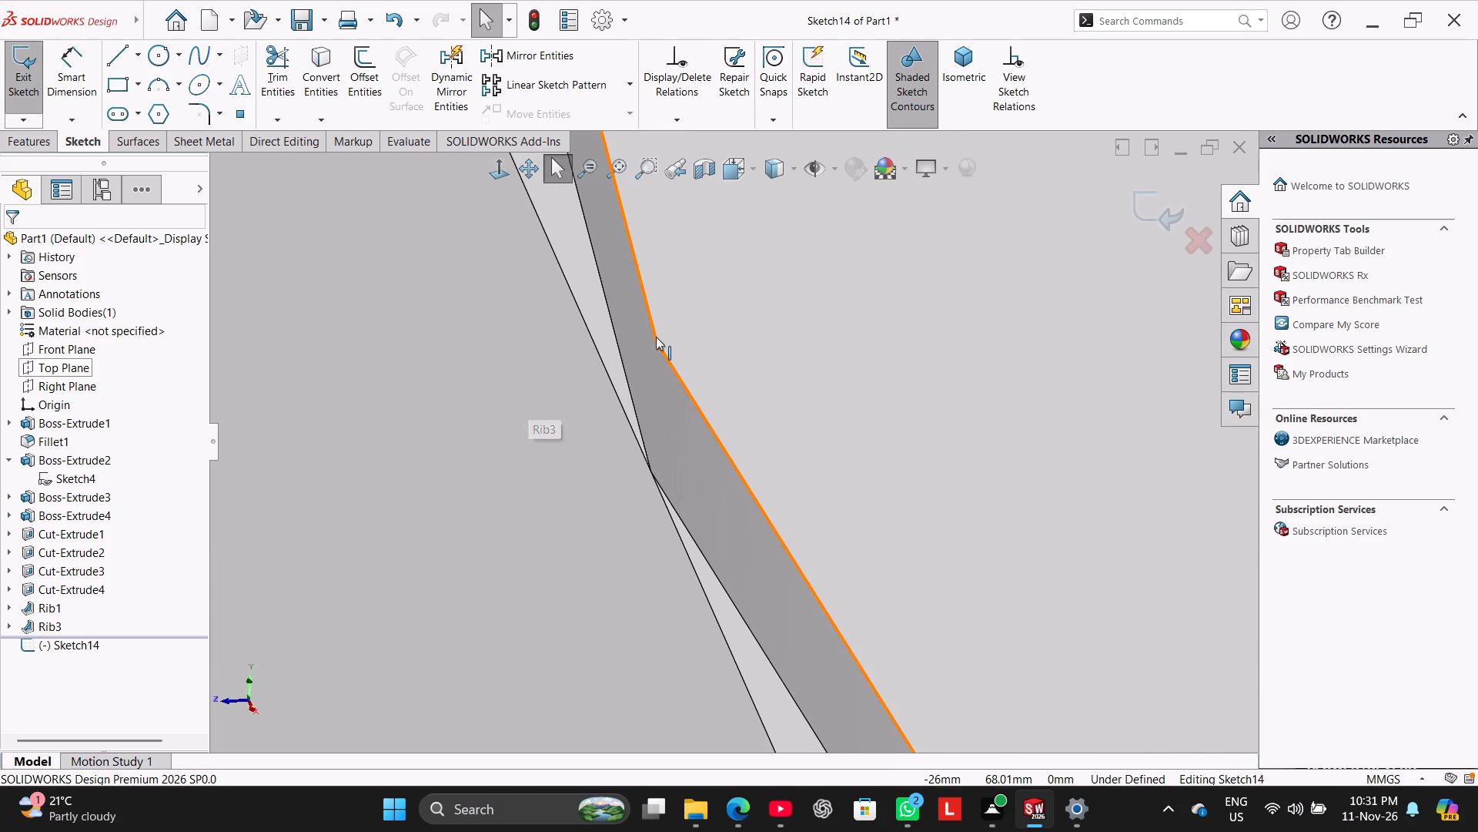
pyautogui.click(656, 341)
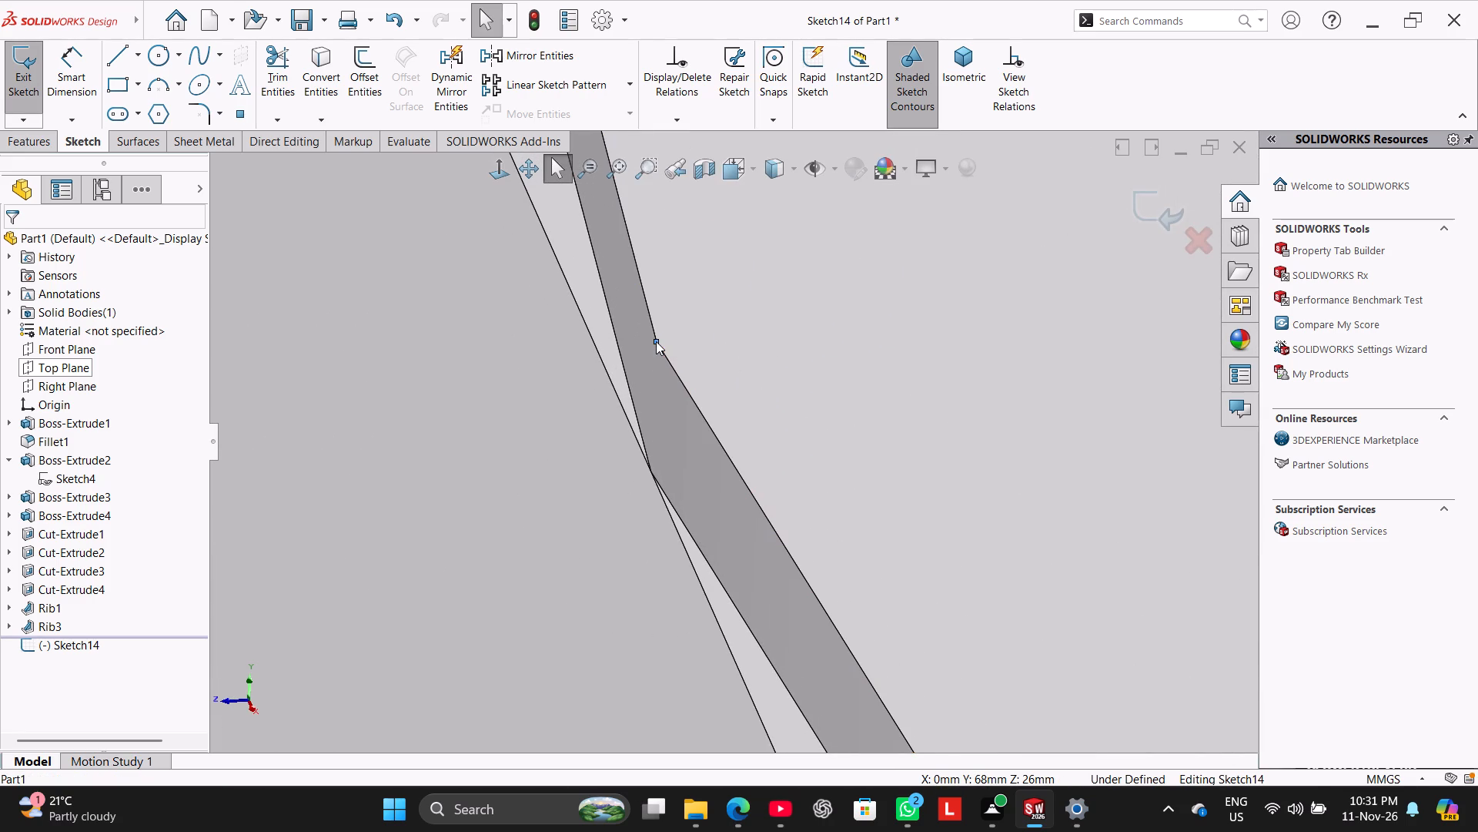
pyautogui.moveTo(656, 341); pyautogui.dragTo(637, 368)
pyautogui.scroll(15, 662, 323)
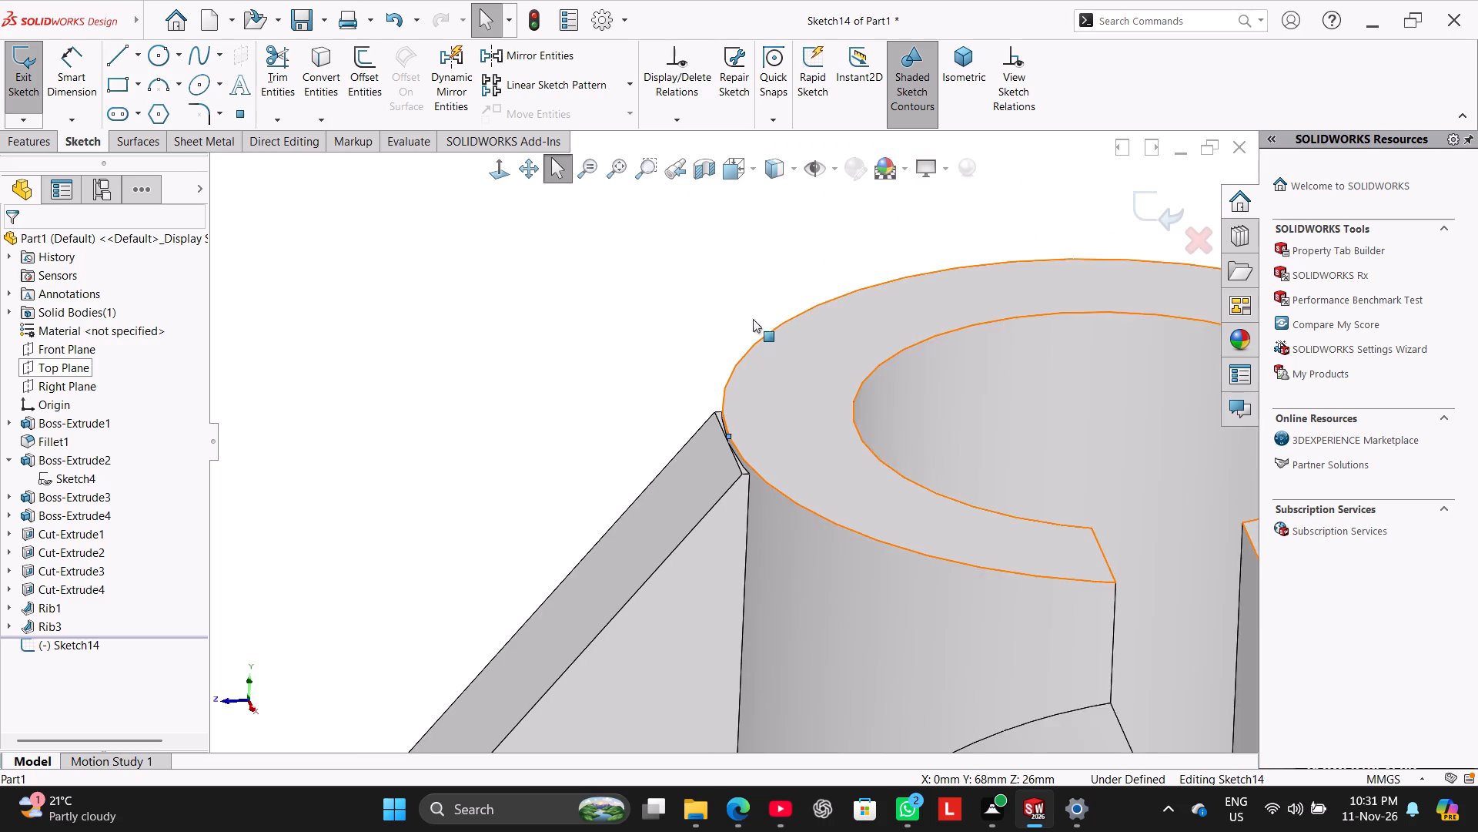
pyautogui.scroll(4, 753, 319)
pyautogui.click(660, 322)
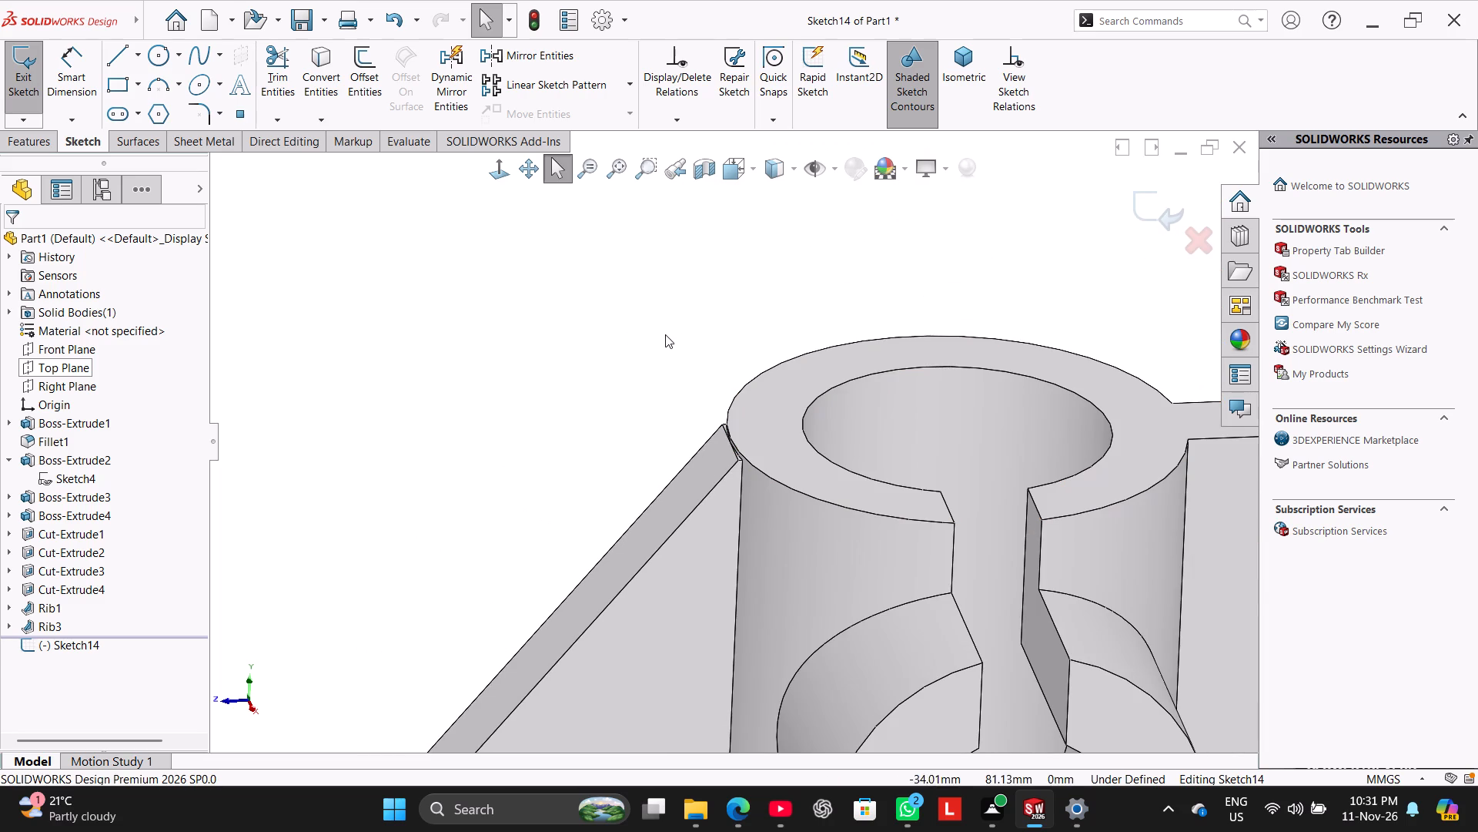
pyautogui.scroll(5, 696, 413)
pyautogui.scroll(-9, 720, 439)
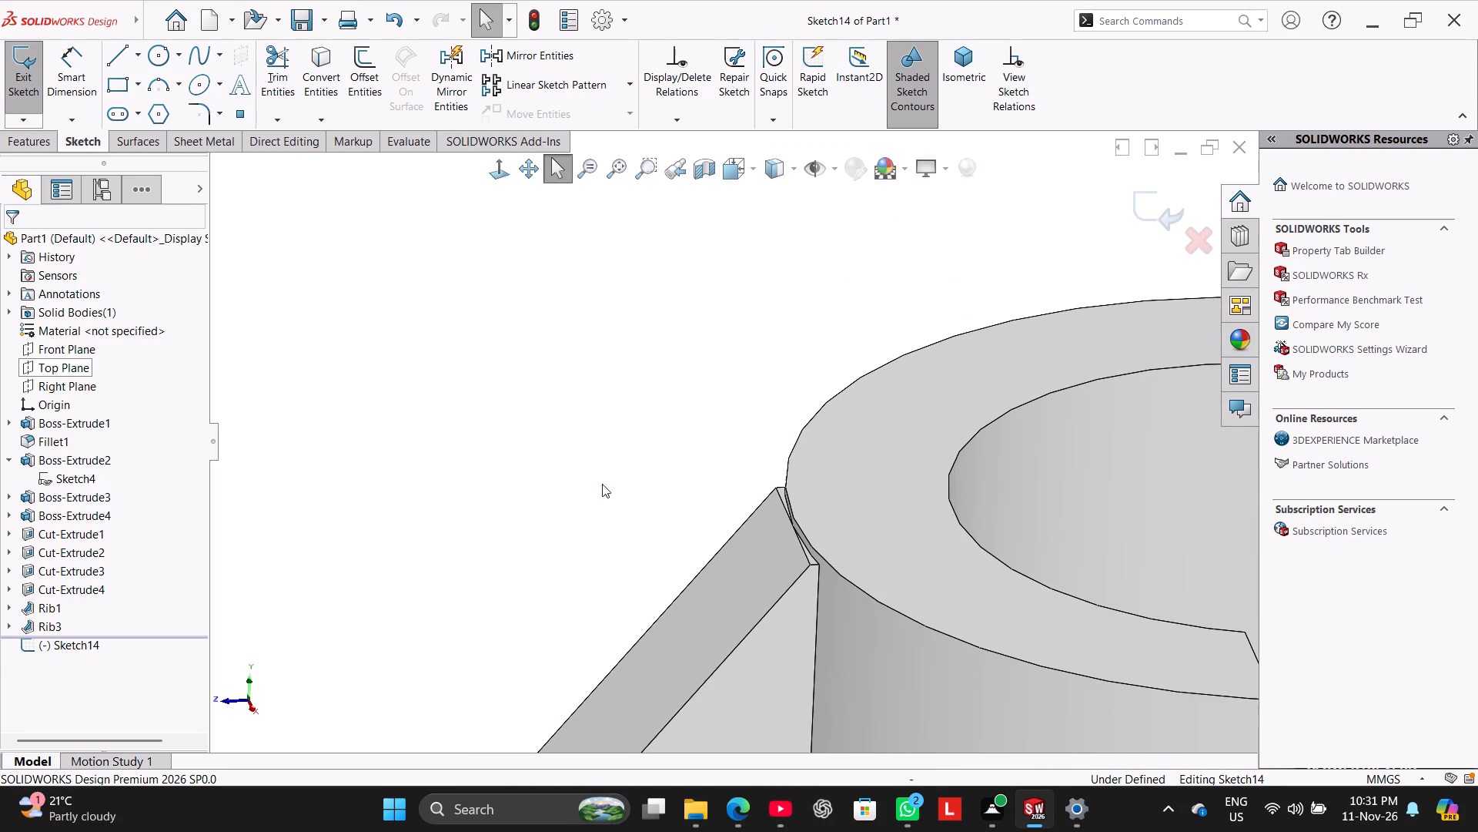
pyautogui.click(15, 80)
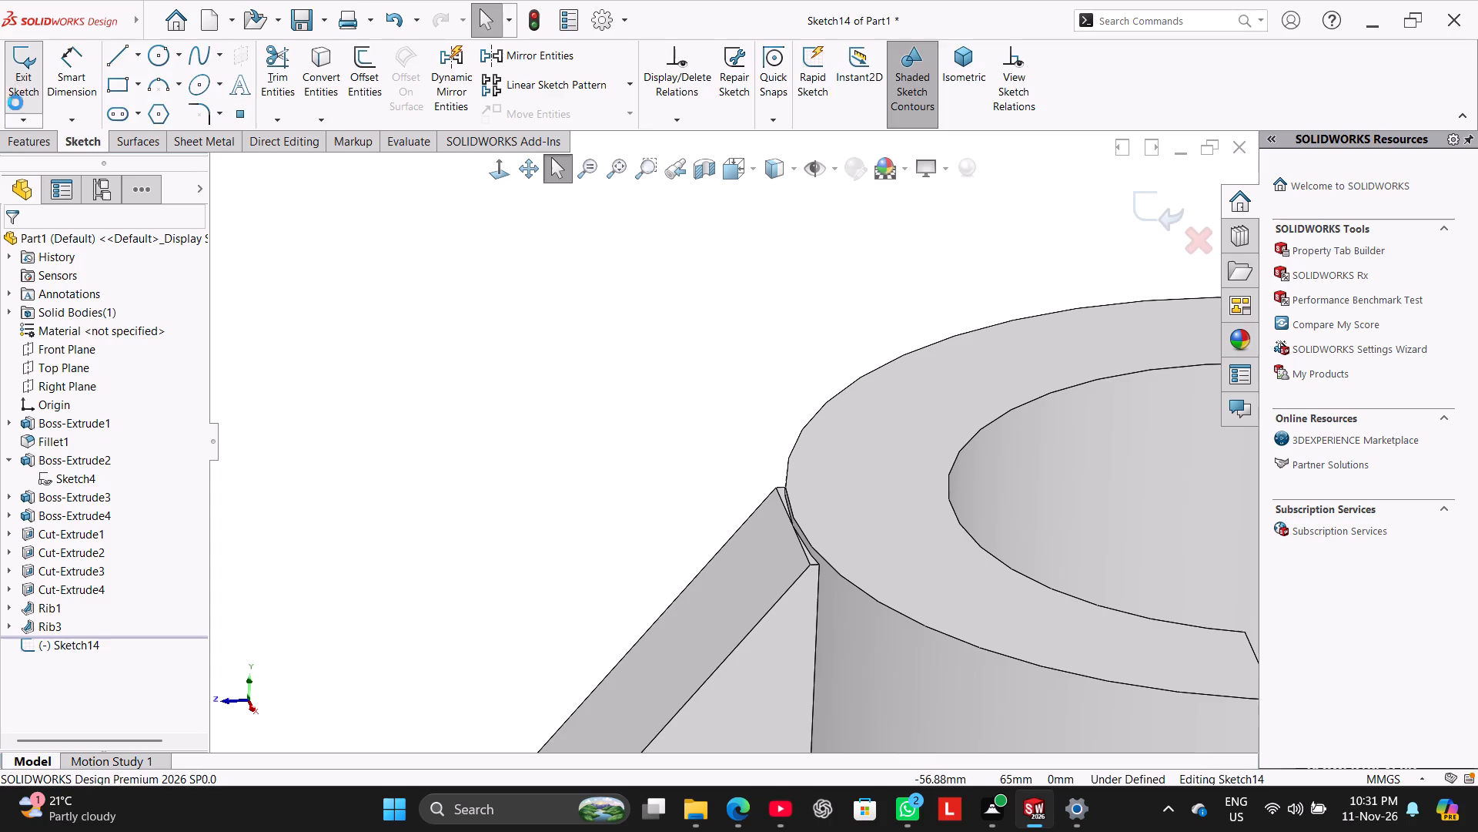
# Return to the rib sketch and delete the coincident relation holding the diagonal's upper endpoint on the hub's side edge.
pyautogui.rightClick(55, 625)
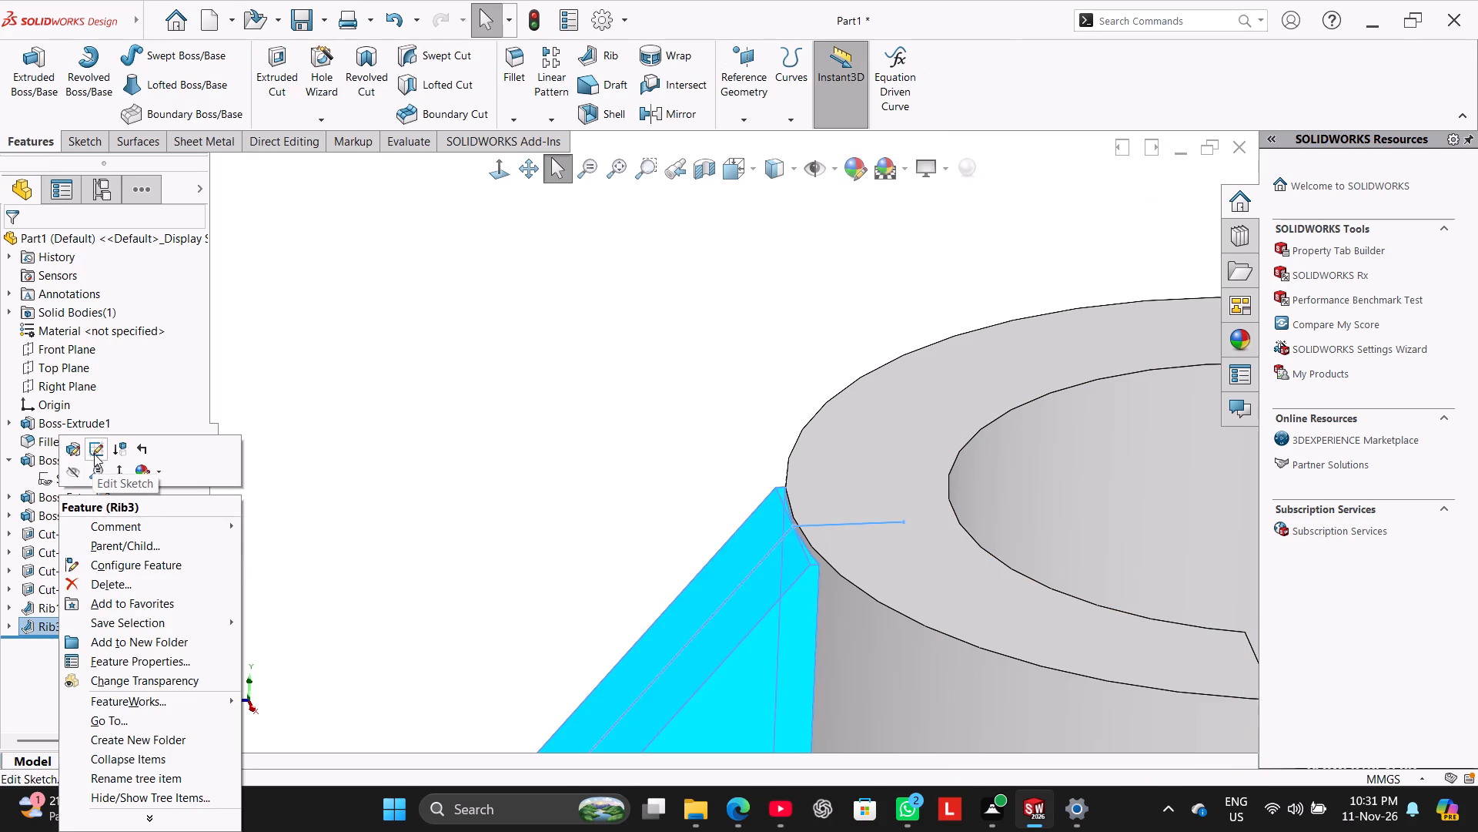
pyautogui.click(95, 449)
pyautogui.scroll(-3, 689, 240)
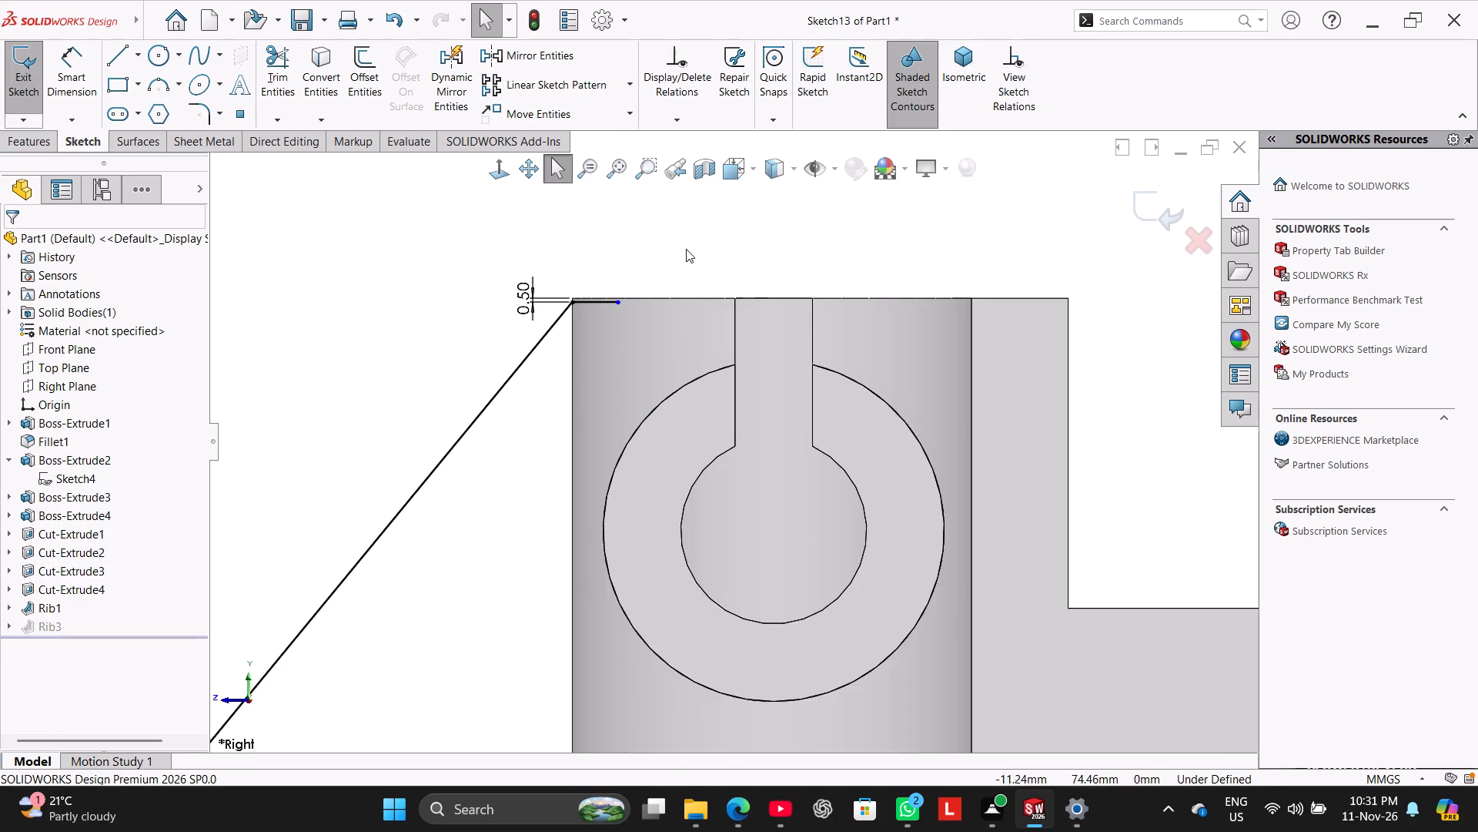
pyautogui.scroll(-5, 627, 273)
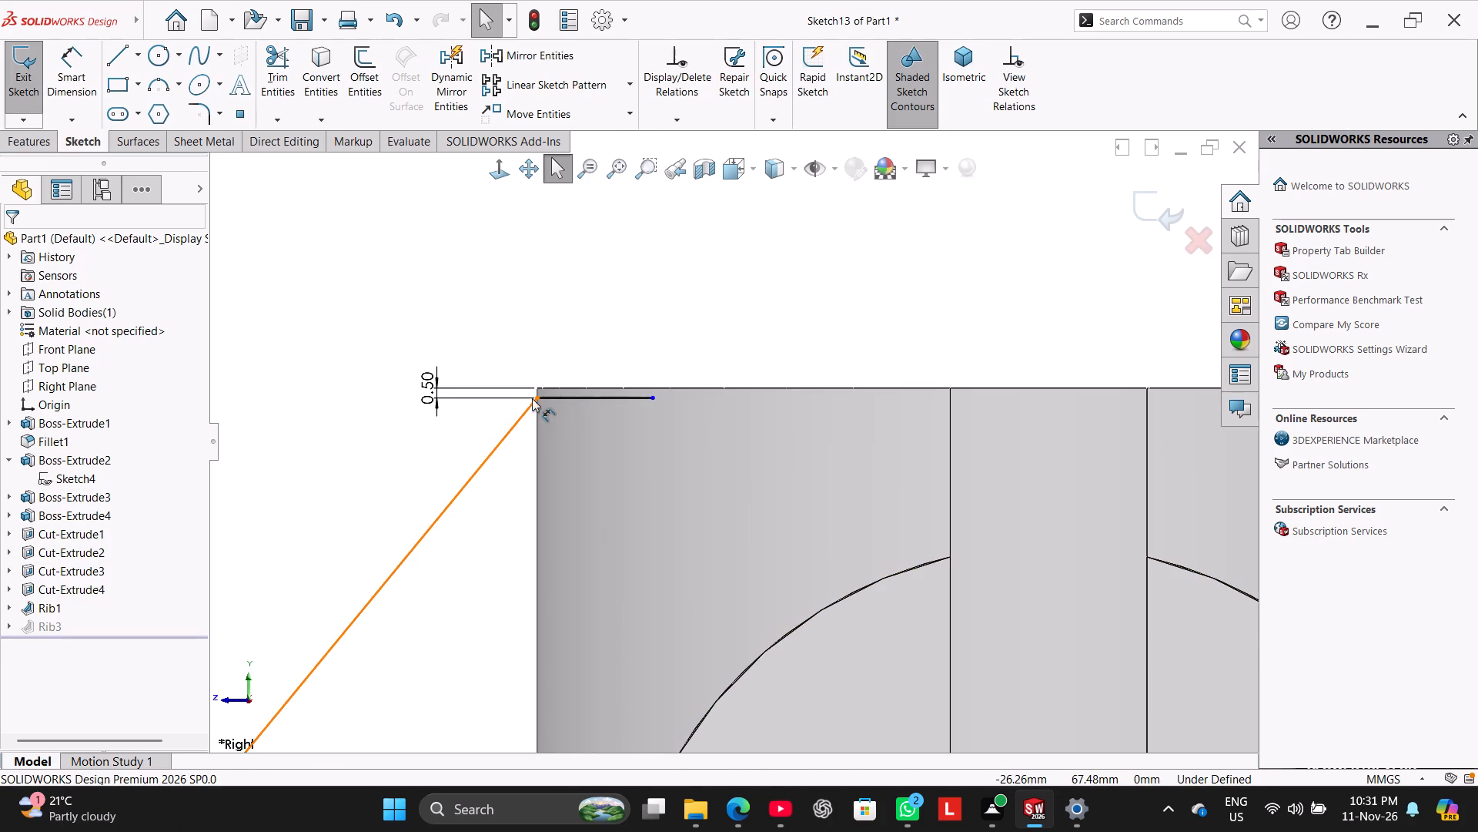
pyautogui.moveTo(535, 396); pyautogui.dragTo(552, 399)
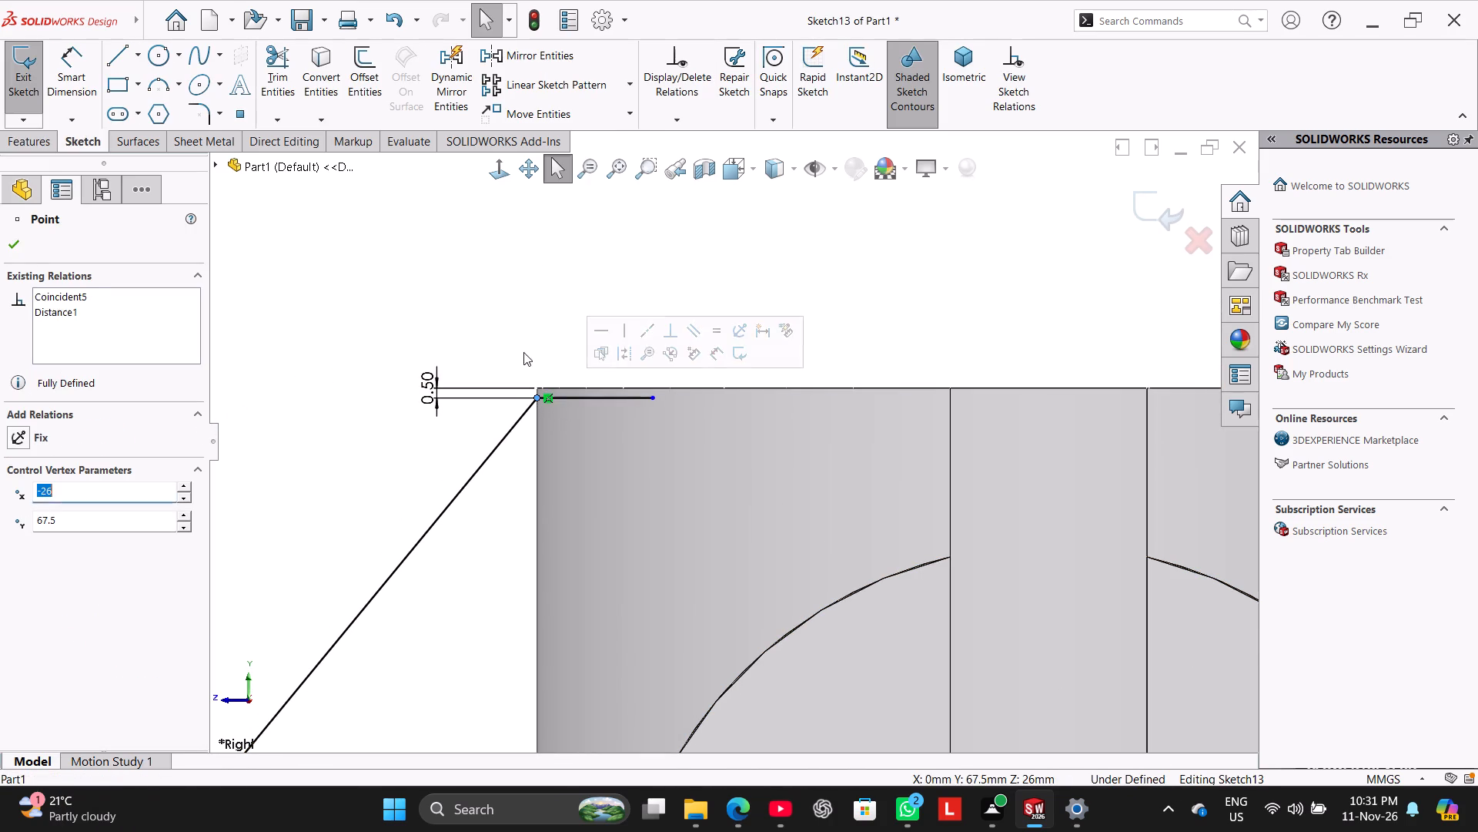
pyautogui.click(517, 316)
pyautogui.moveTo(540, 396); pyautogui.dragTo(554, 397)
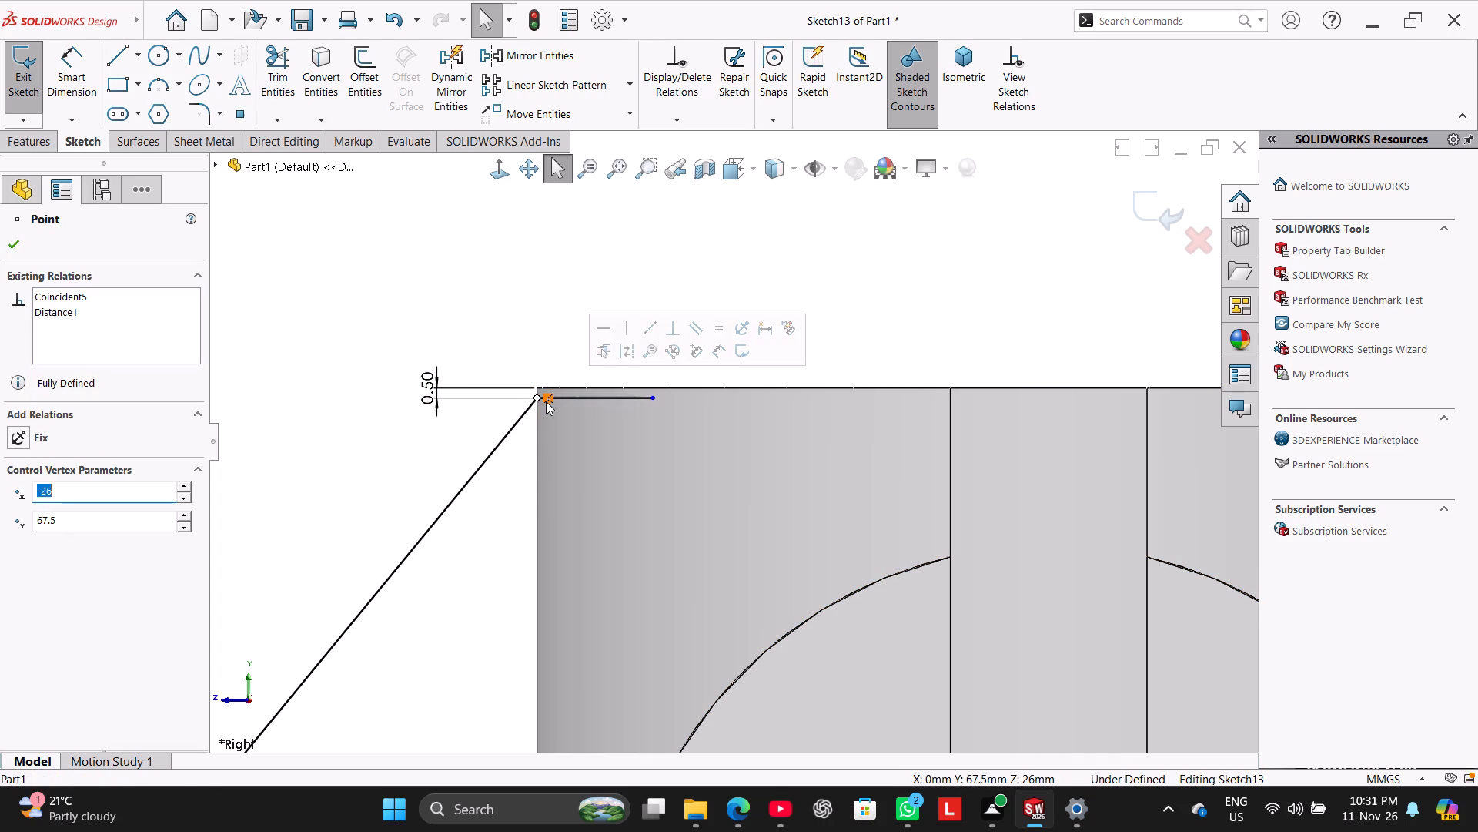
pyautogui.rightClick(546, 401)
pyautogui.click(582, 612)
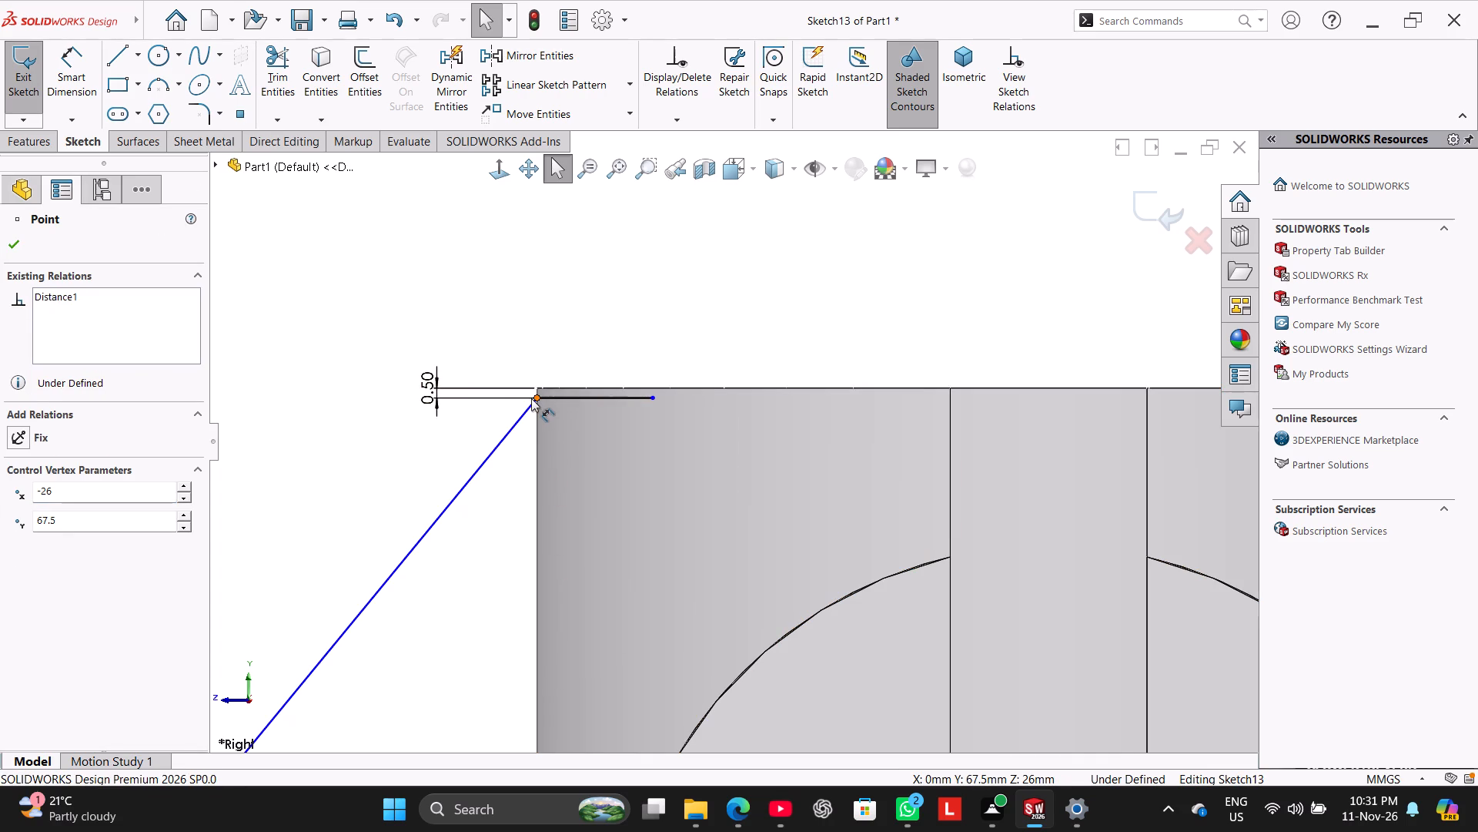
# Move the diagonal's upper endpoint about 1.3 mm inside the hub's side edge and delete its 0.5 mm dimension.
pyautogui.moveTo(534, 400); pyautogui.dragTo(558, 387)
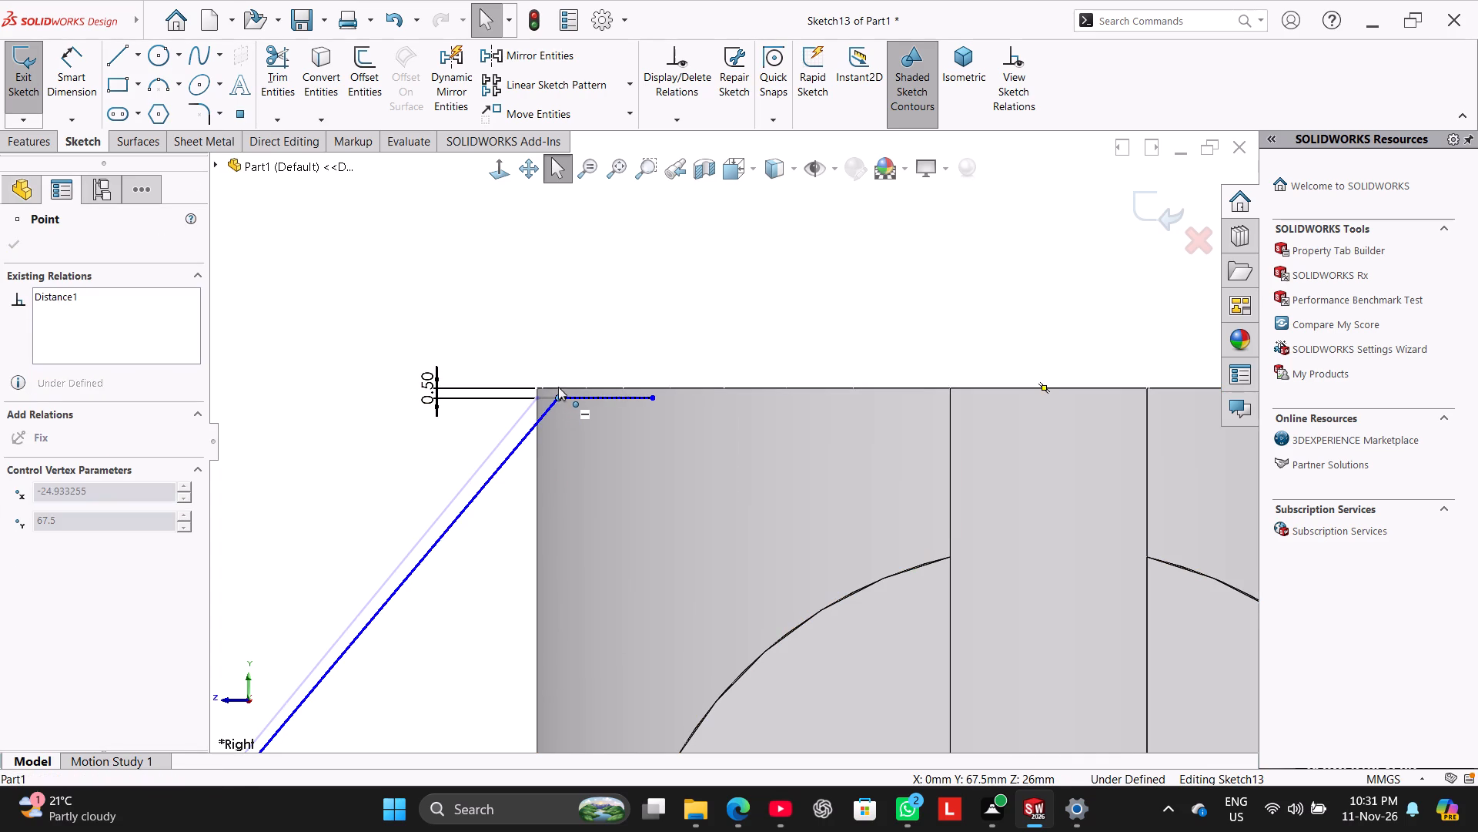
pyautogui.moveTo(558, 387); pyautogui.dragTo(563, 376)
pyautogui.rightClick(458, 384)
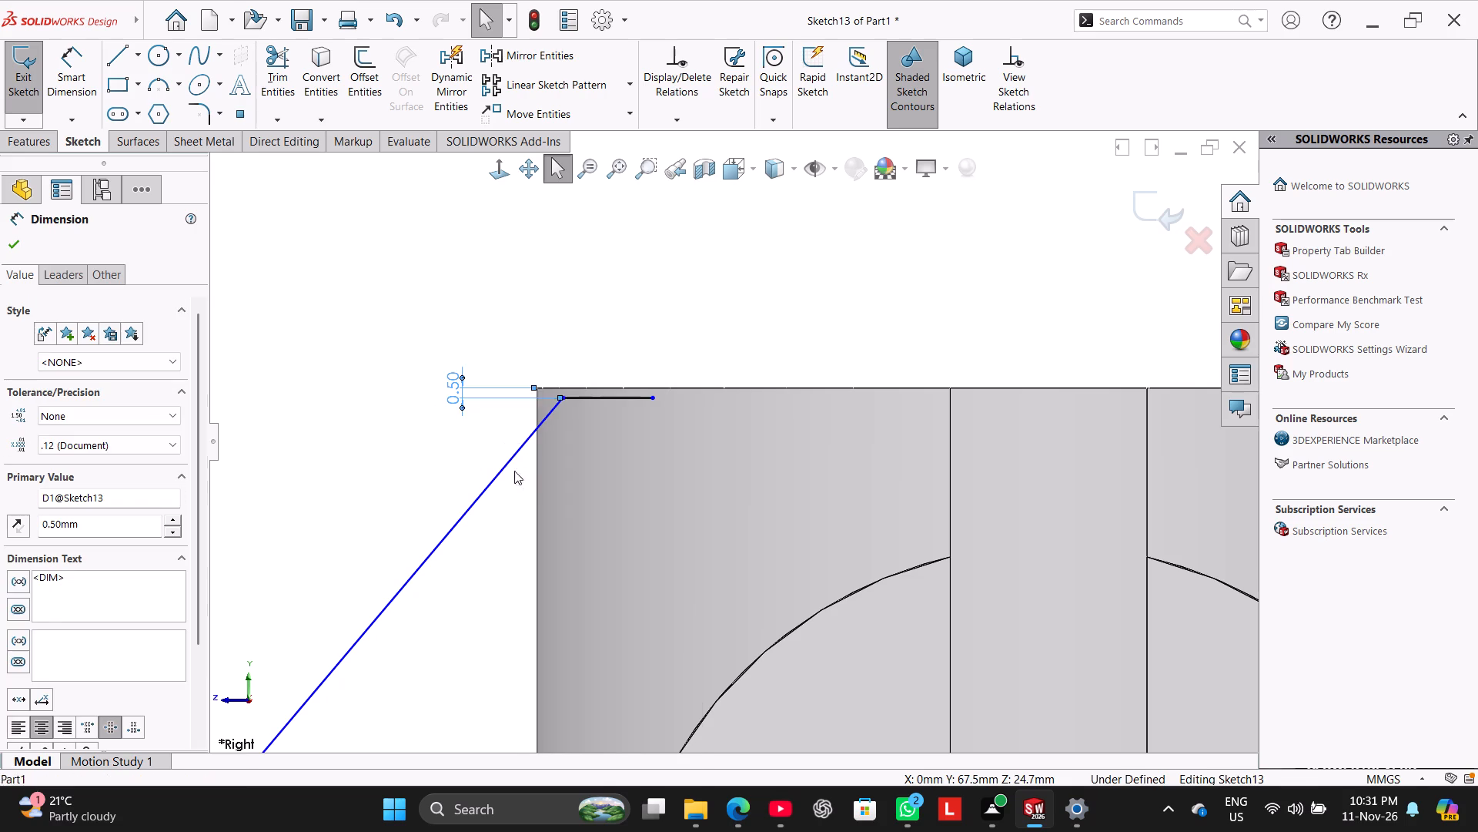
pyautogui.click(533, 593)
# Move the diagonal's upper endpoint with its horizontal line up onto the hub's top edge, slightly farther inside the side edge.
pyautogui.moveTo(562, 394); pyautogui.dragTo(562, 378)
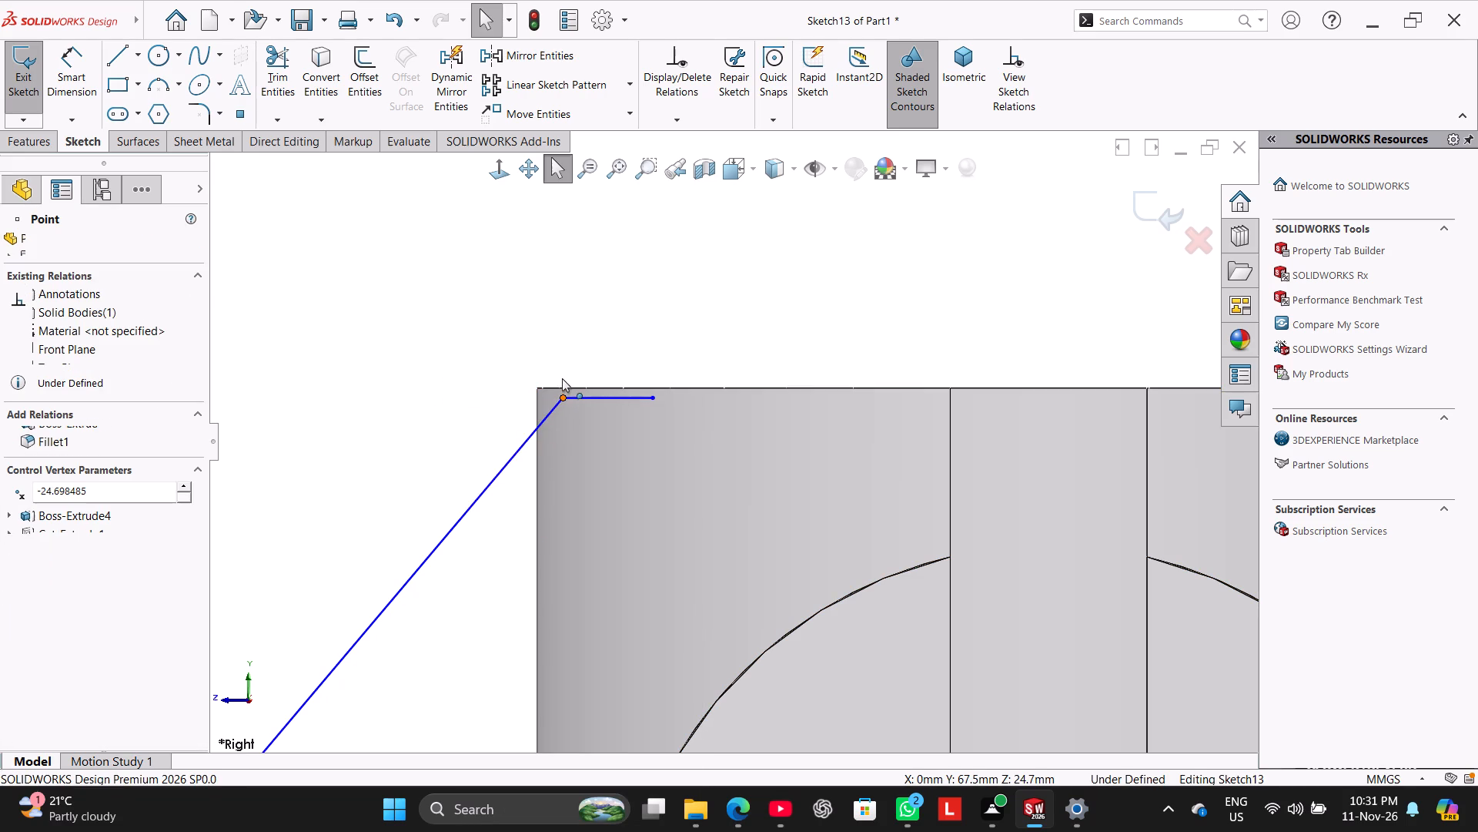
pyautogui.moveTo(562, 378); pyautogui.dragTo(562, 379)
pyautogui.click(477, 358)
pyautogui.moveTo(561, 397); pyautogui.dragTo(546, 377)
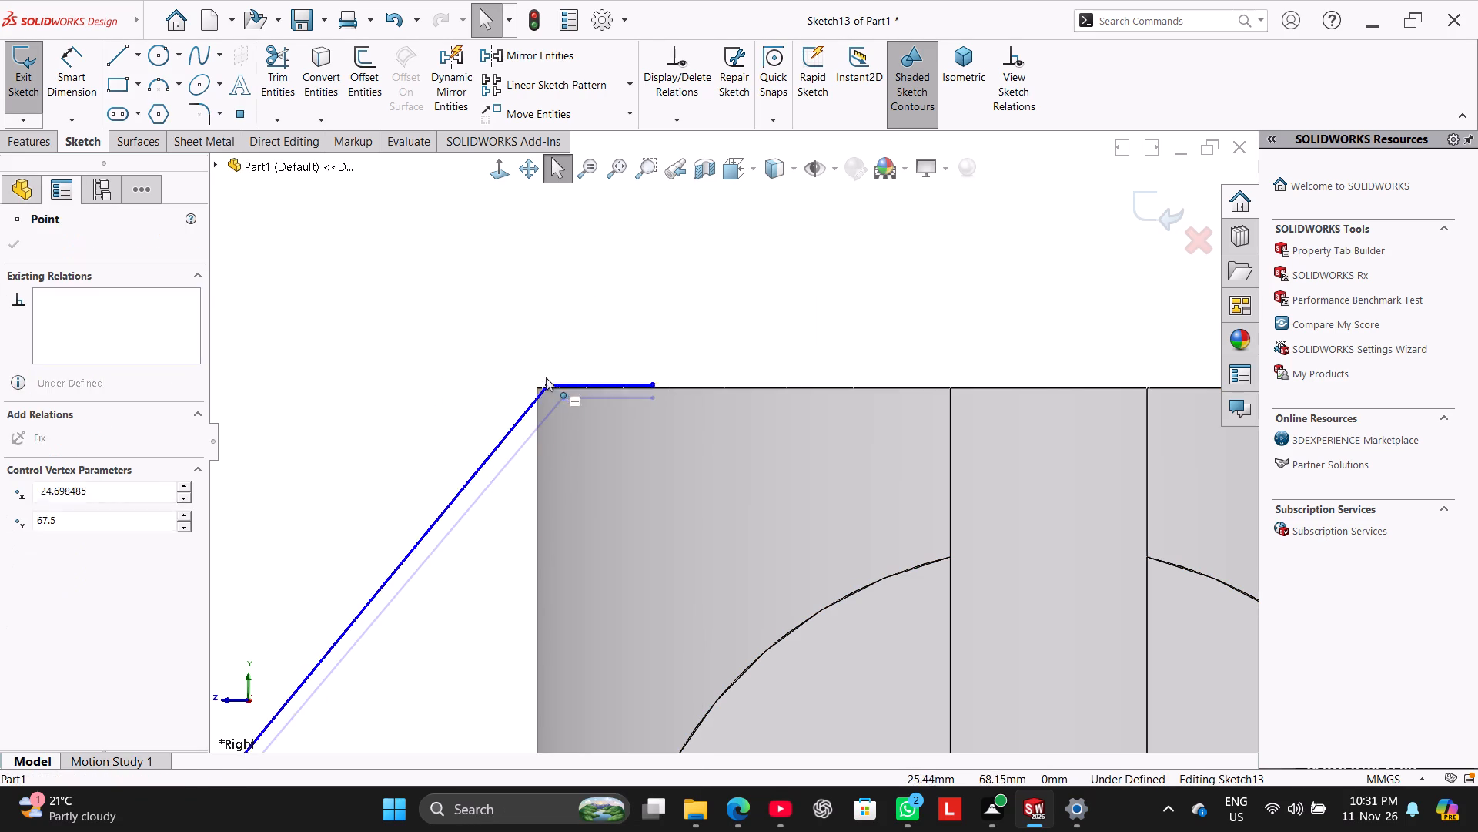
pyautogui.moveTo(546, 377); pyautogui.dragTo(545, 387)
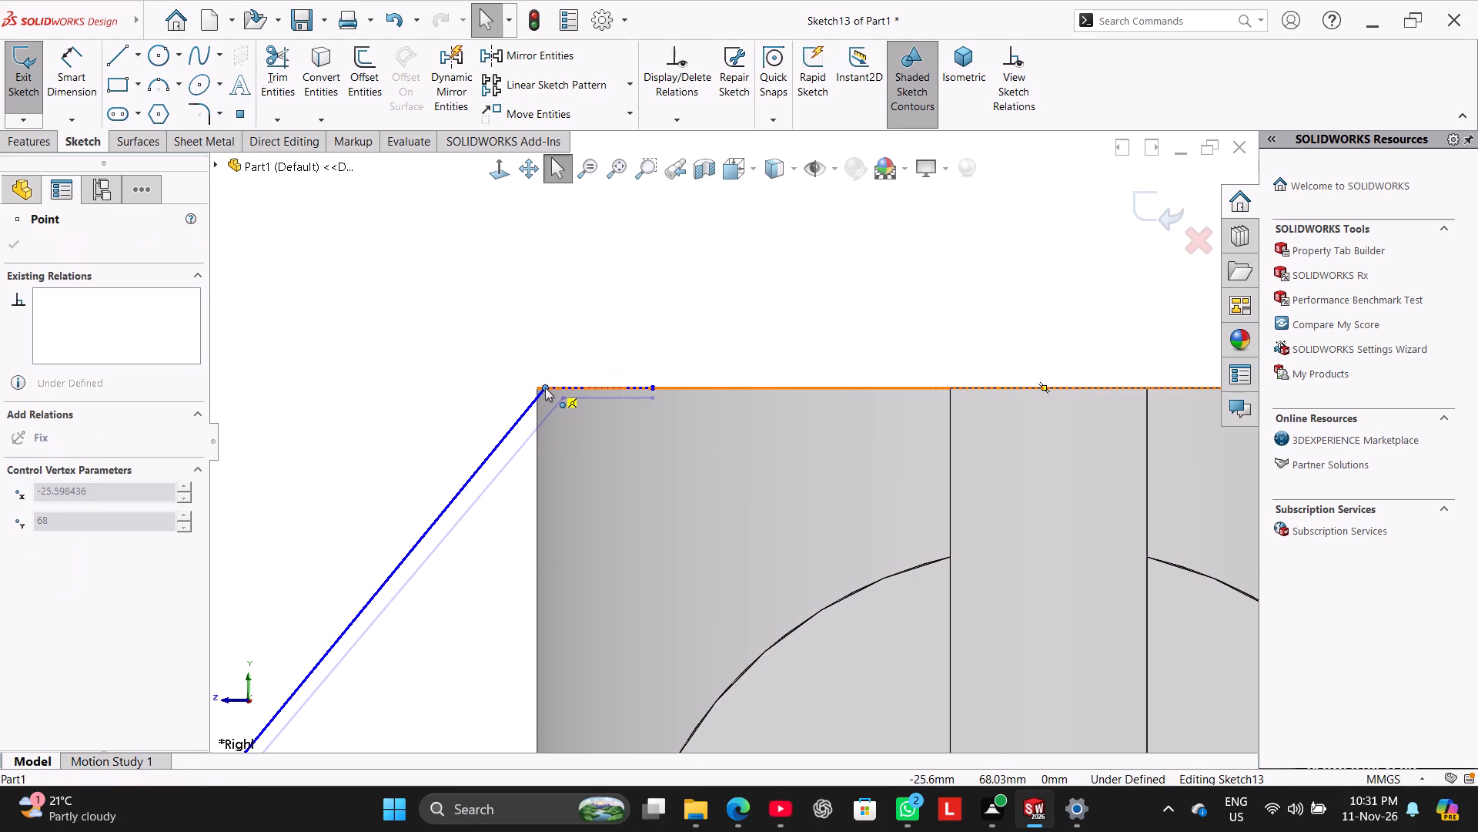
pyautogui.moveTo(545, 387); pyautogui.dragTo(575, 392)
pyautogui.click(455, 358)
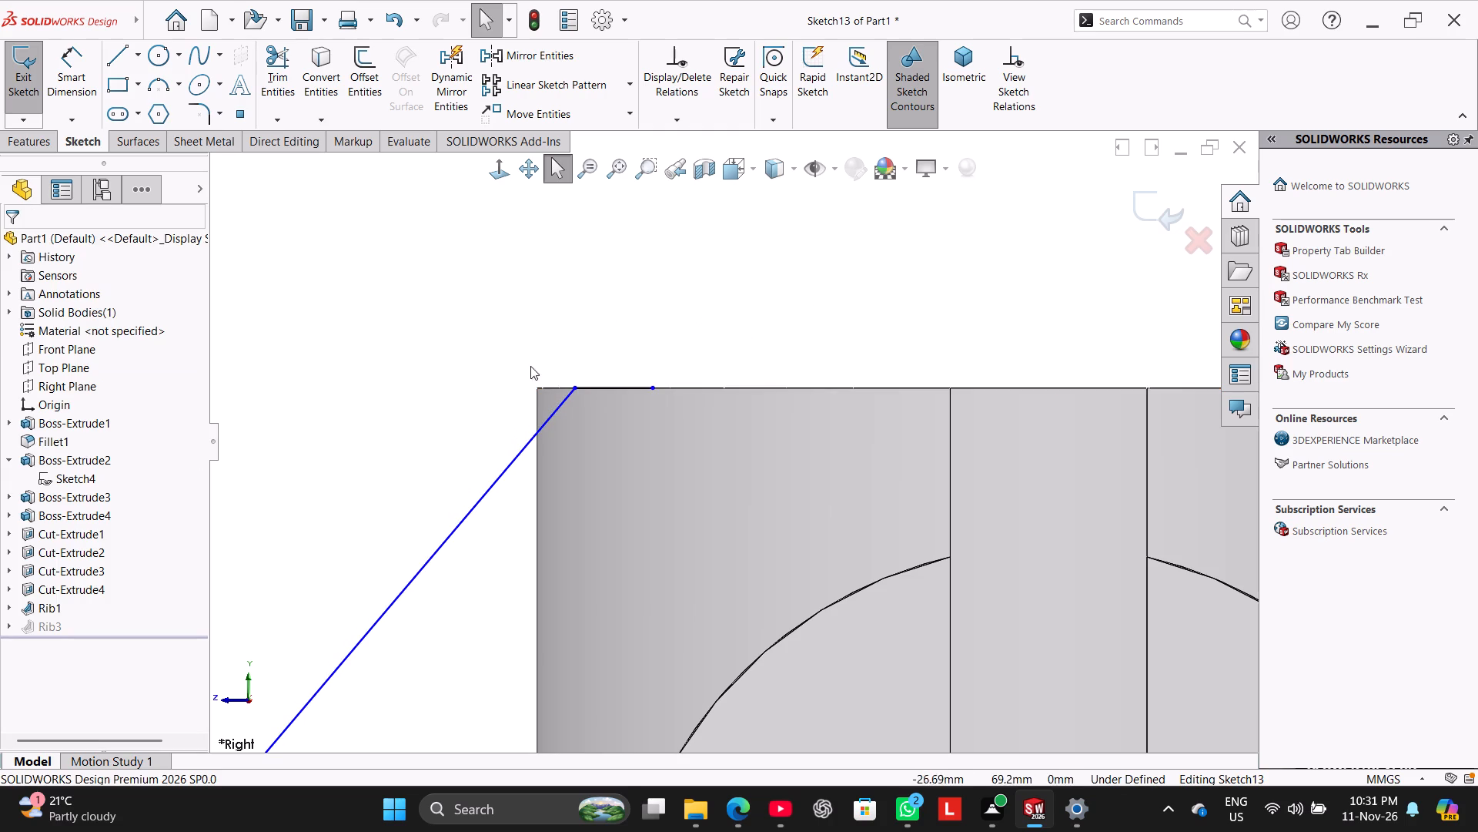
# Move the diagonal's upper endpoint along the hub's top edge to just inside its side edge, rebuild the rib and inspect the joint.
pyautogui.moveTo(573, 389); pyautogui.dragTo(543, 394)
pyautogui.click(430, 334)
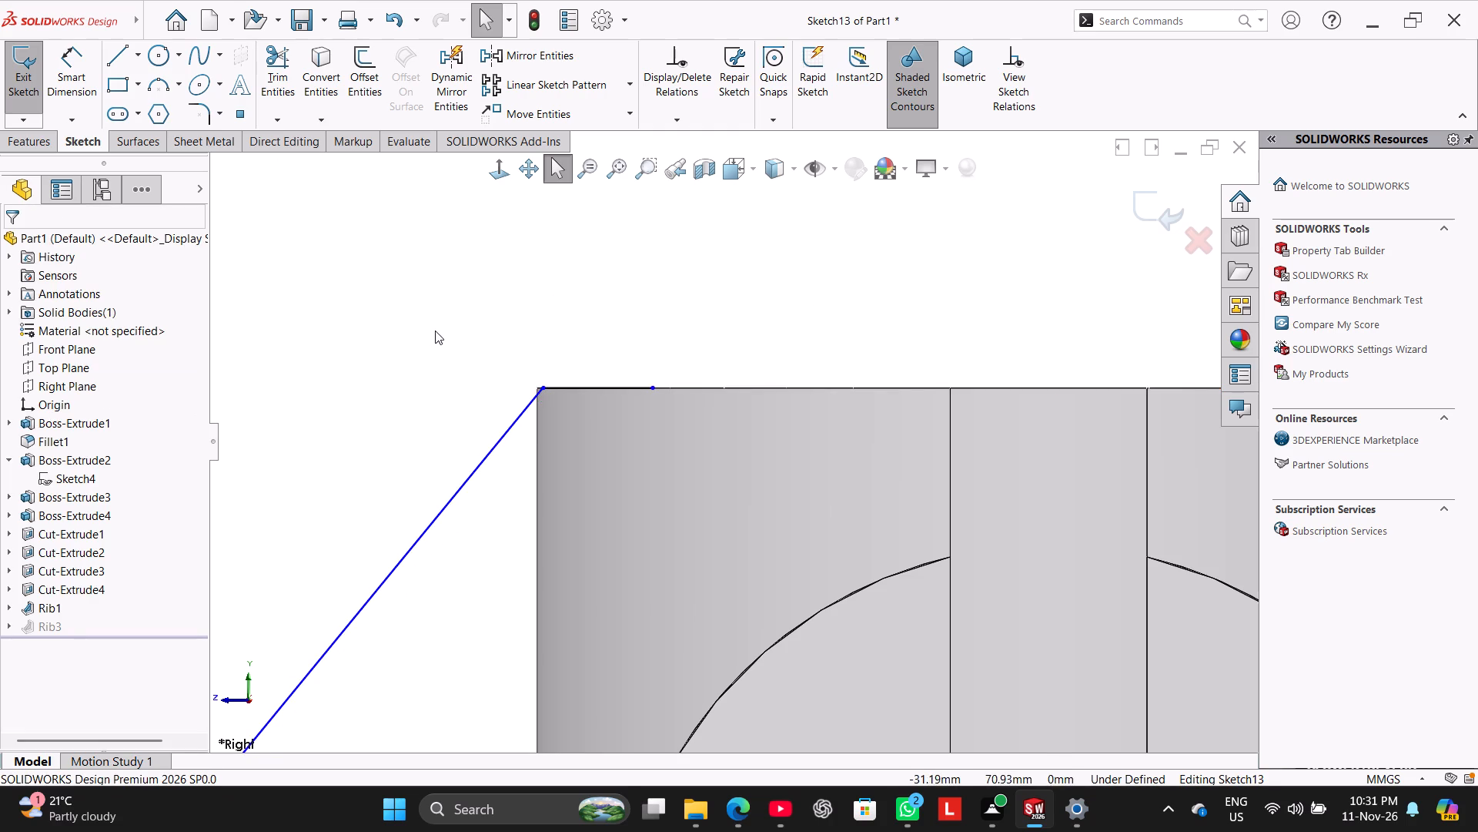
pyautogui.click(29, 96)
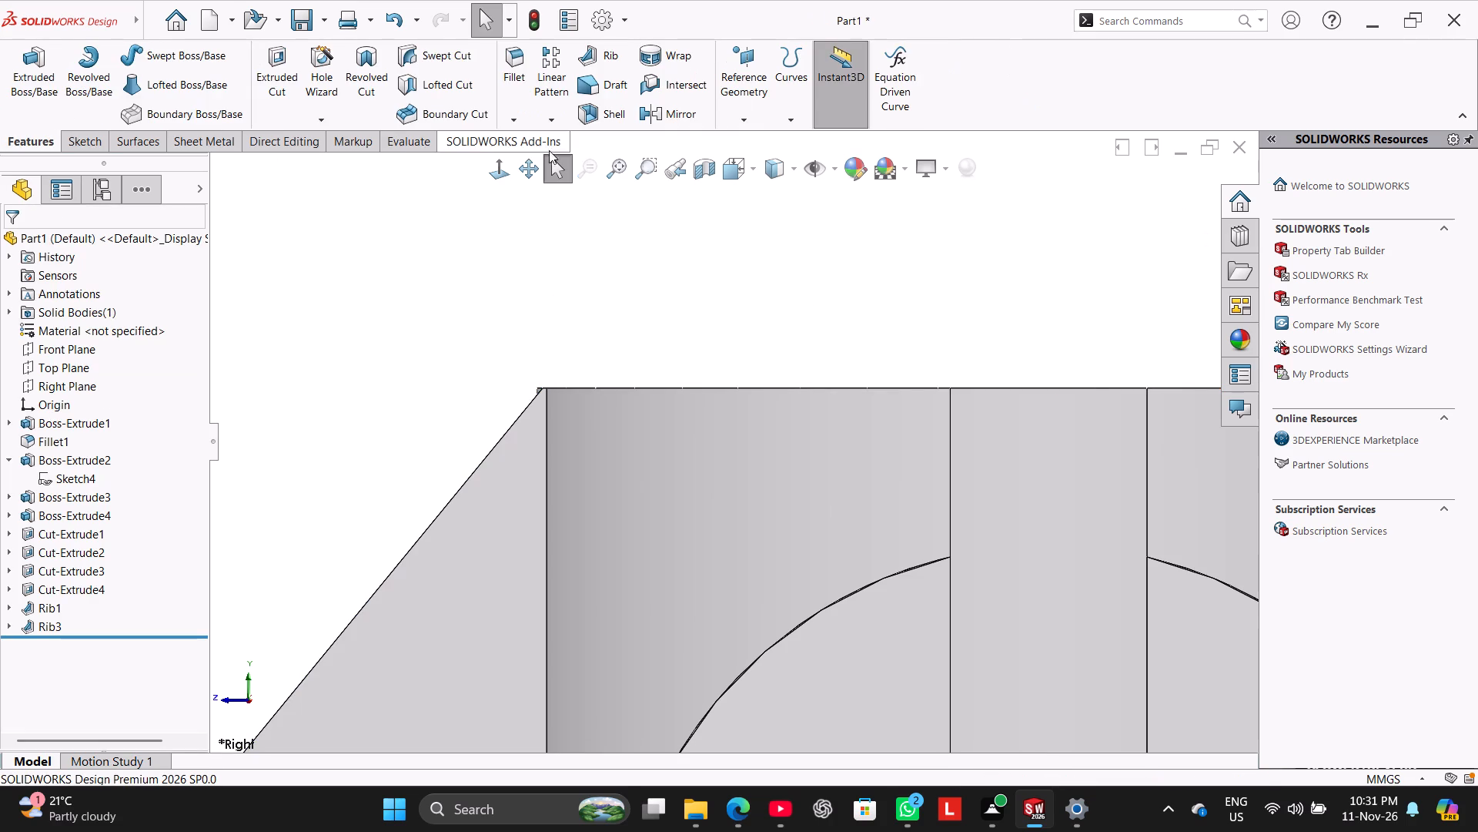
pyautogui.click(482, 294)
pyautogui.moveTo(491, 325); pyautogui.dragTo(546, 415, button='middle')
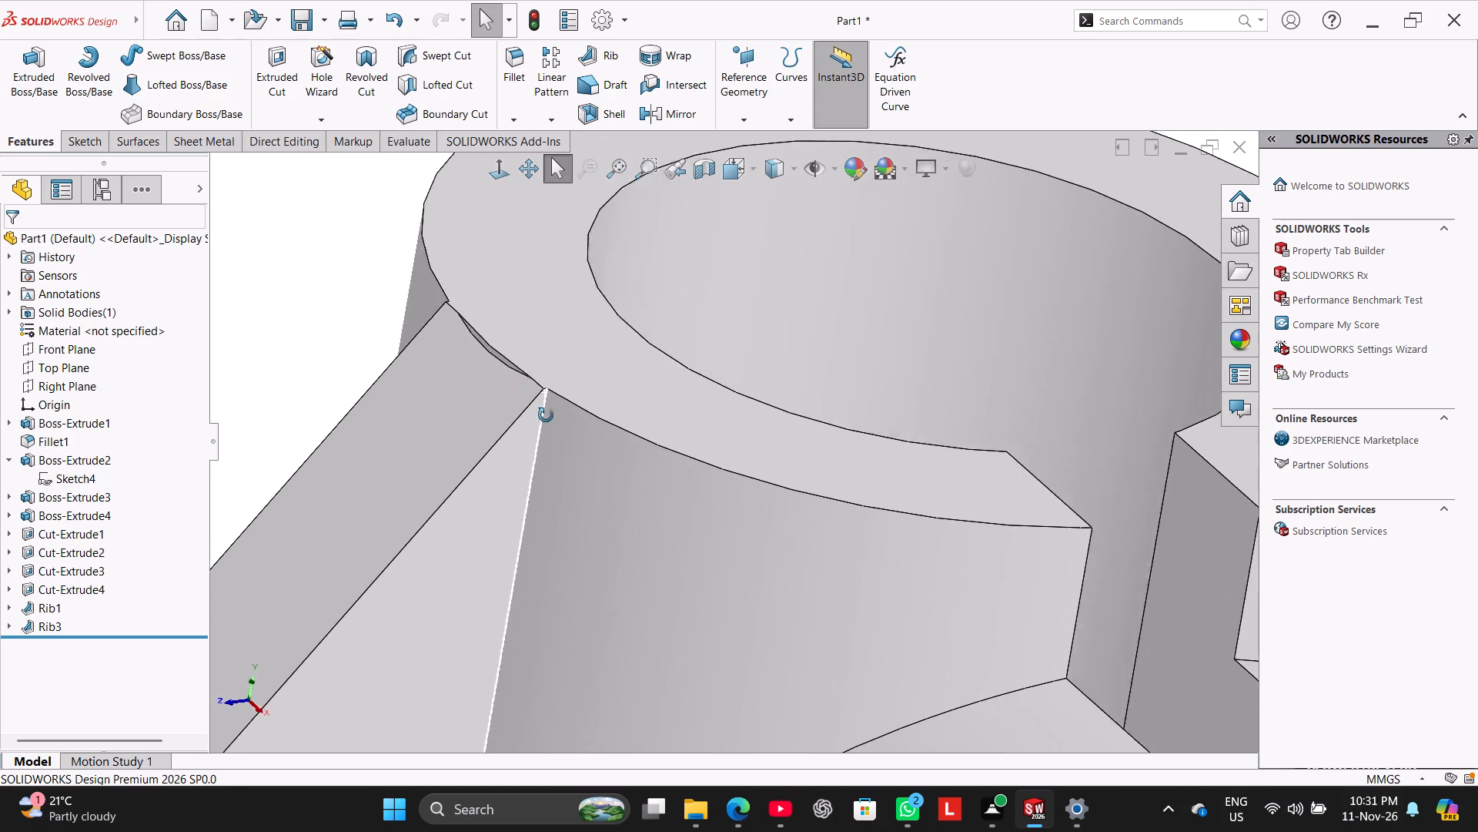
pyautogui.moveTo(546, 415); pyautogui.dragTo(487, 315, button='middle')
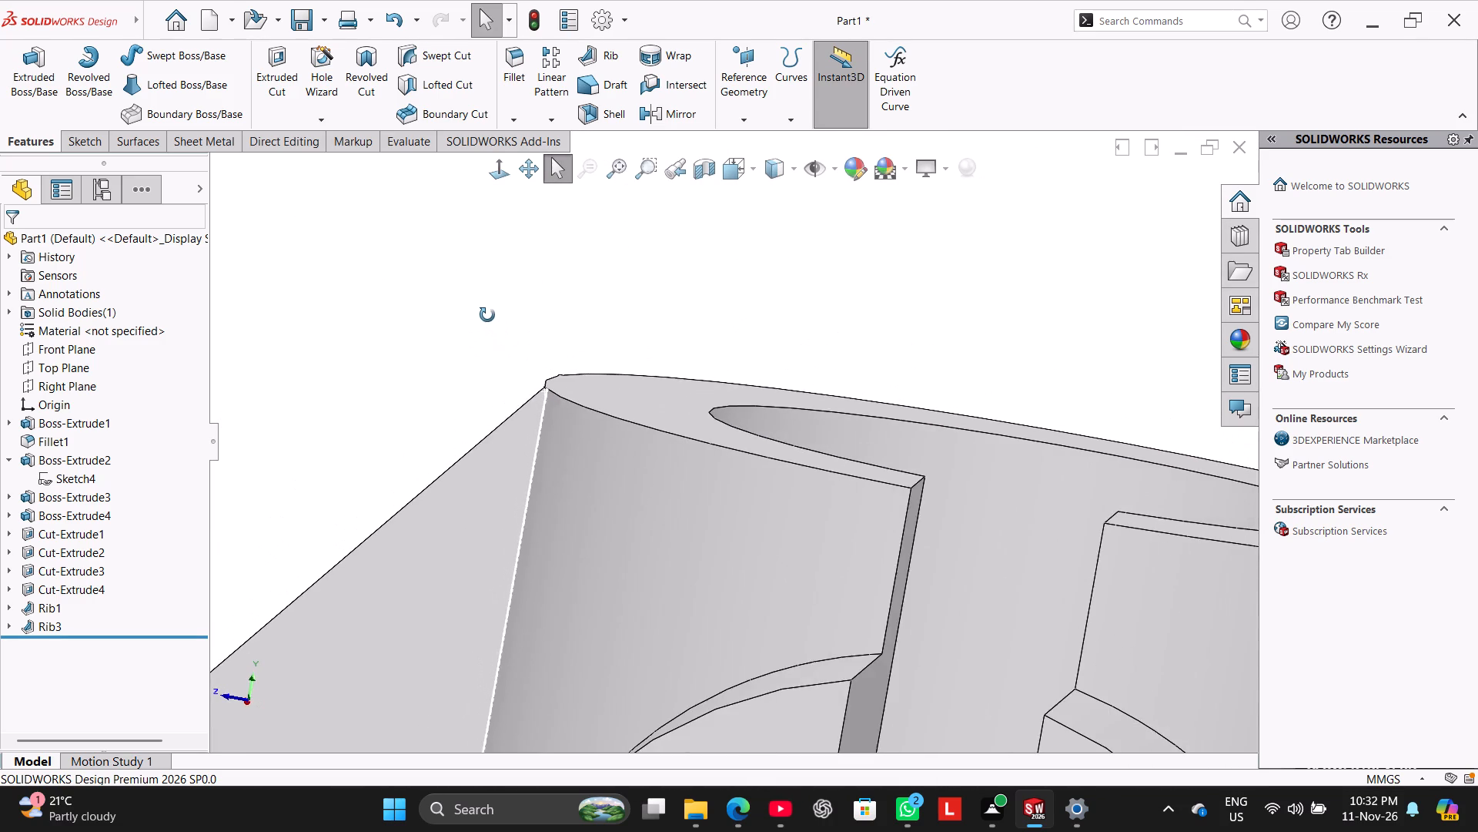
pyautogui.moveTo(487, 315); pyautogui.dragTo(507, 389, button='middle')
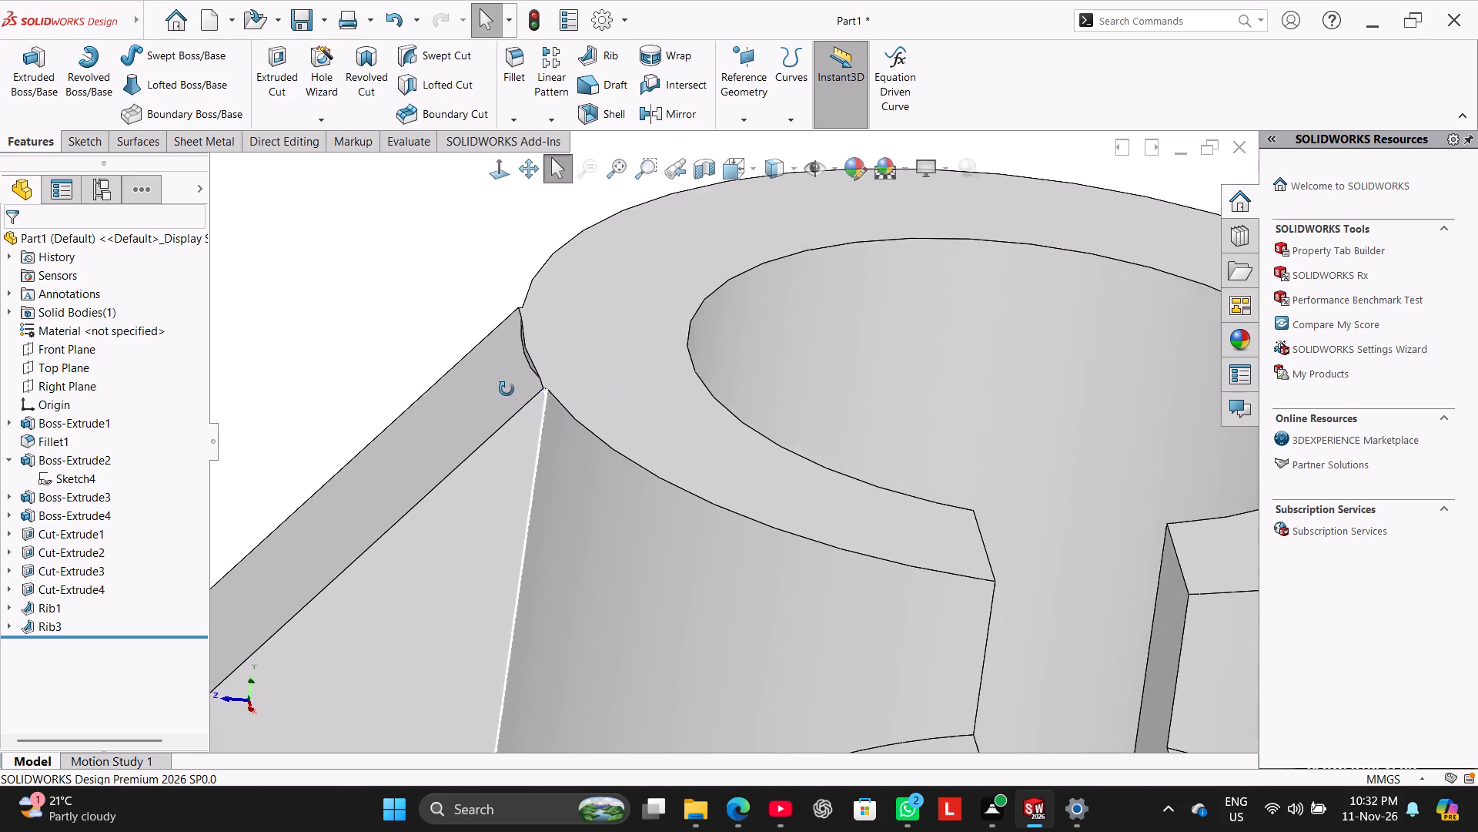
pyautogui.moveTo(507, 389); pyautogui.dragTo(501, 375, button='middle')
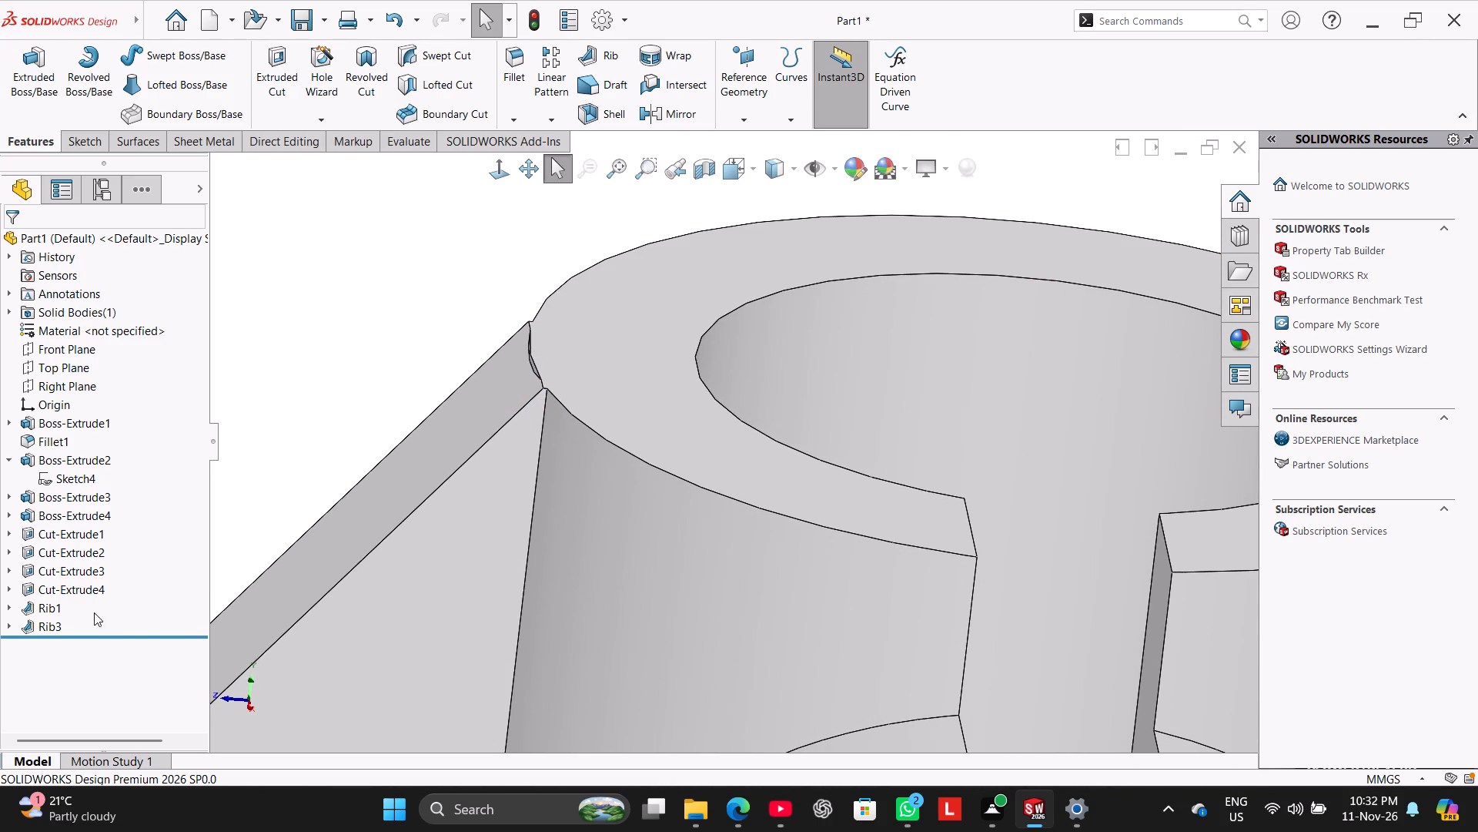
# Reopen the diagonal rib's sketch, move the diagonal's upper endpoint onto the hub's top corner, and rebuild the rib.
pyautogui.rightClick(55, 628)
pyautogui.click(96, 449)
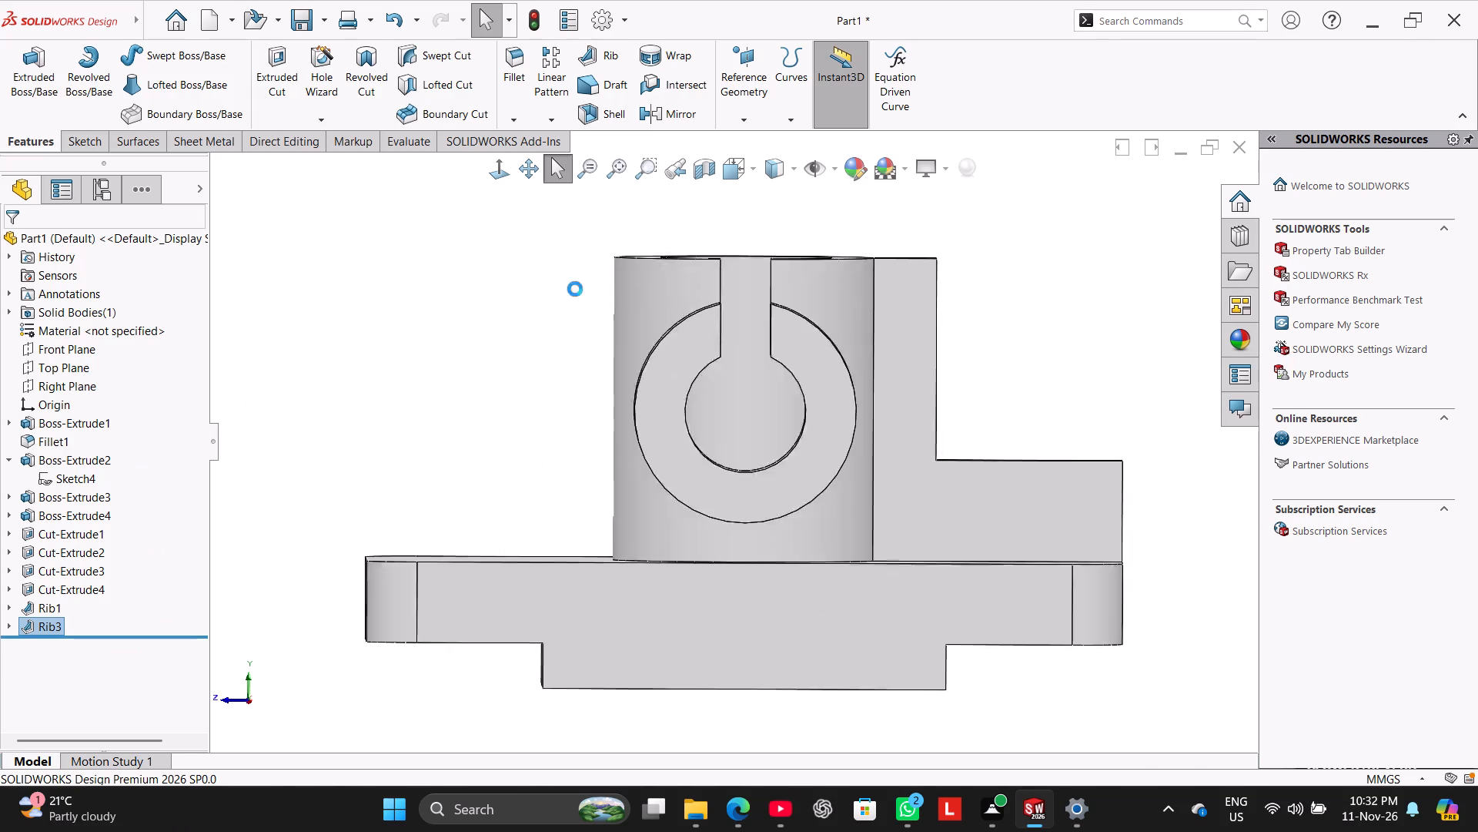
pyautogui.scroll(-12, 660, 249)
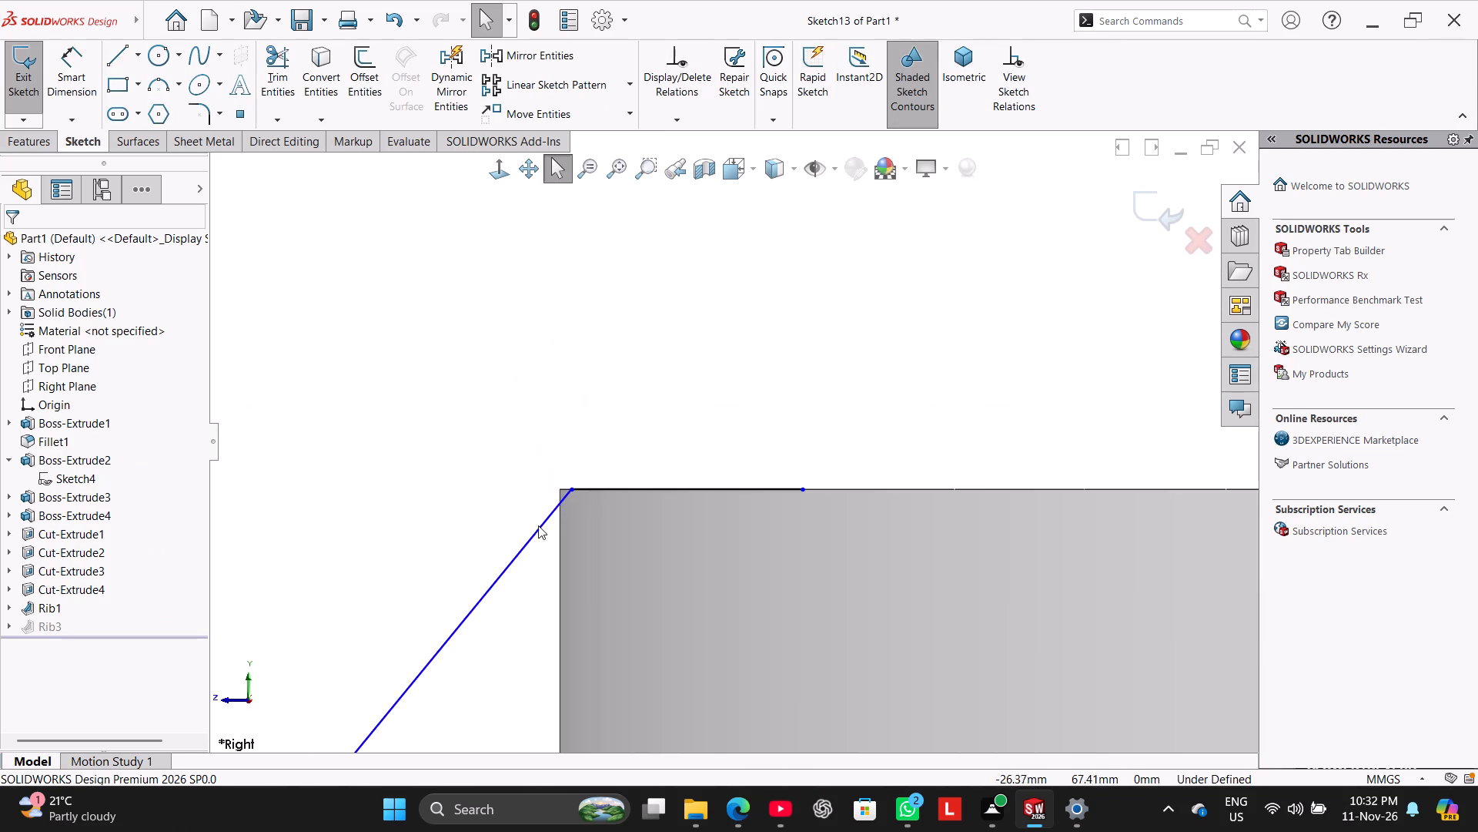
pyautogui.moveTo(573, 488); pyautogui.dragTo(562, 496)
pyautogui.click(495, 401)
pyautogui.click(16, 93)
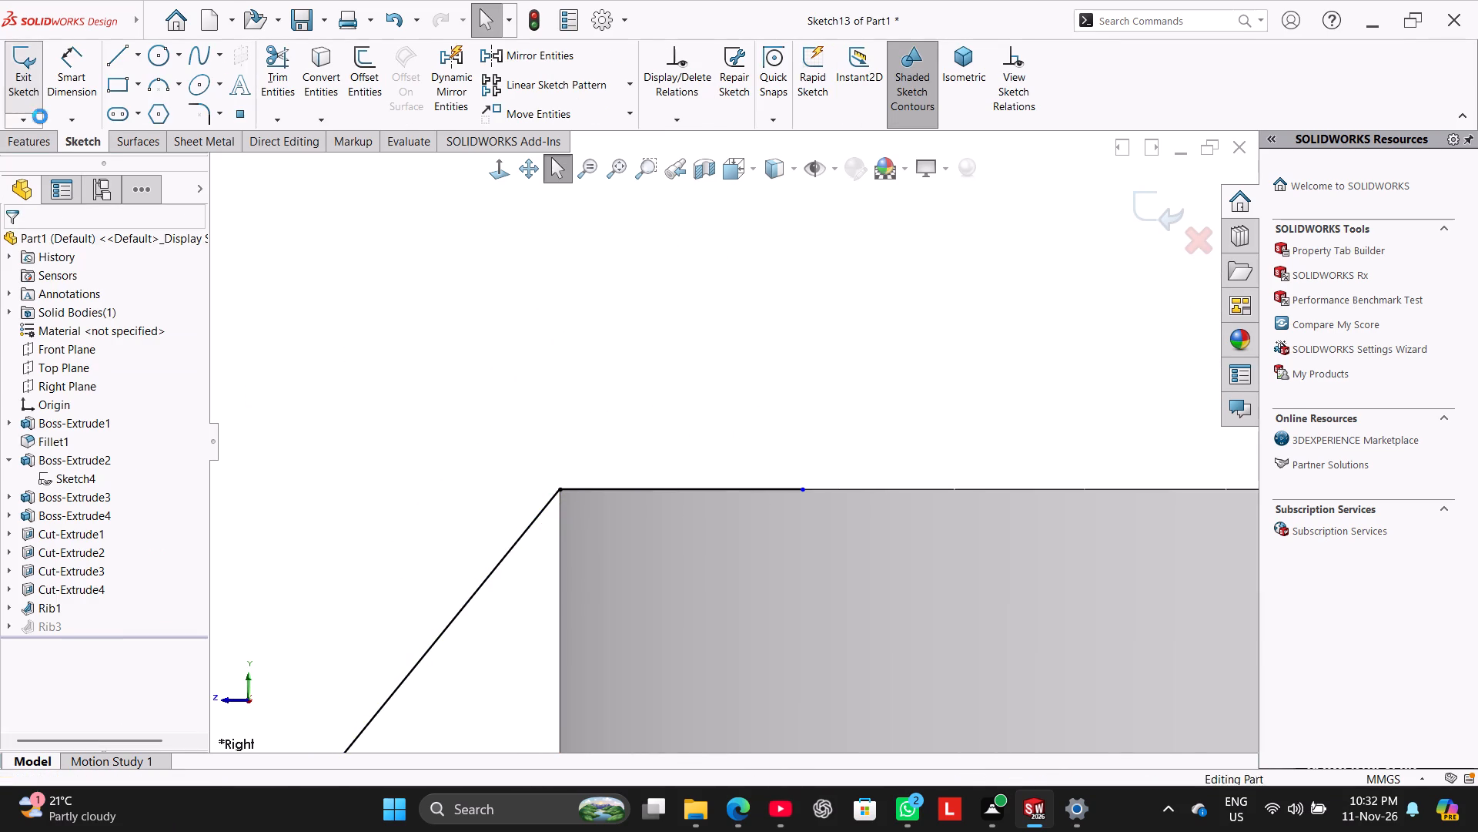
pyautogui.moveTo(470, 405); pyautogui.dragTo(491, 510, button='middle')
pyautogui.moveTo(443, 528); pyautogui.dragTo(554, 366, button='right')
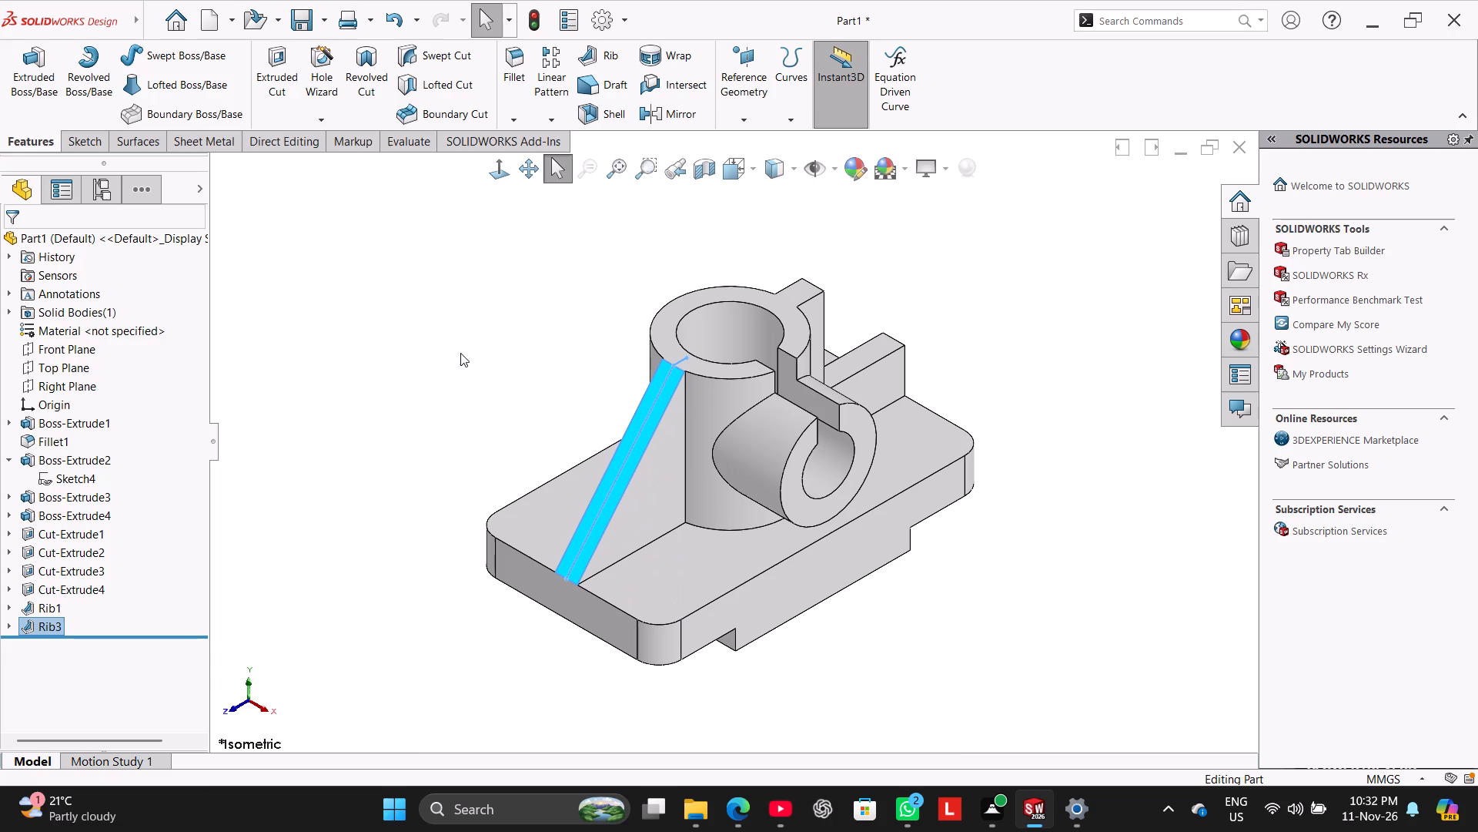
pyautogui.click(458, 352)
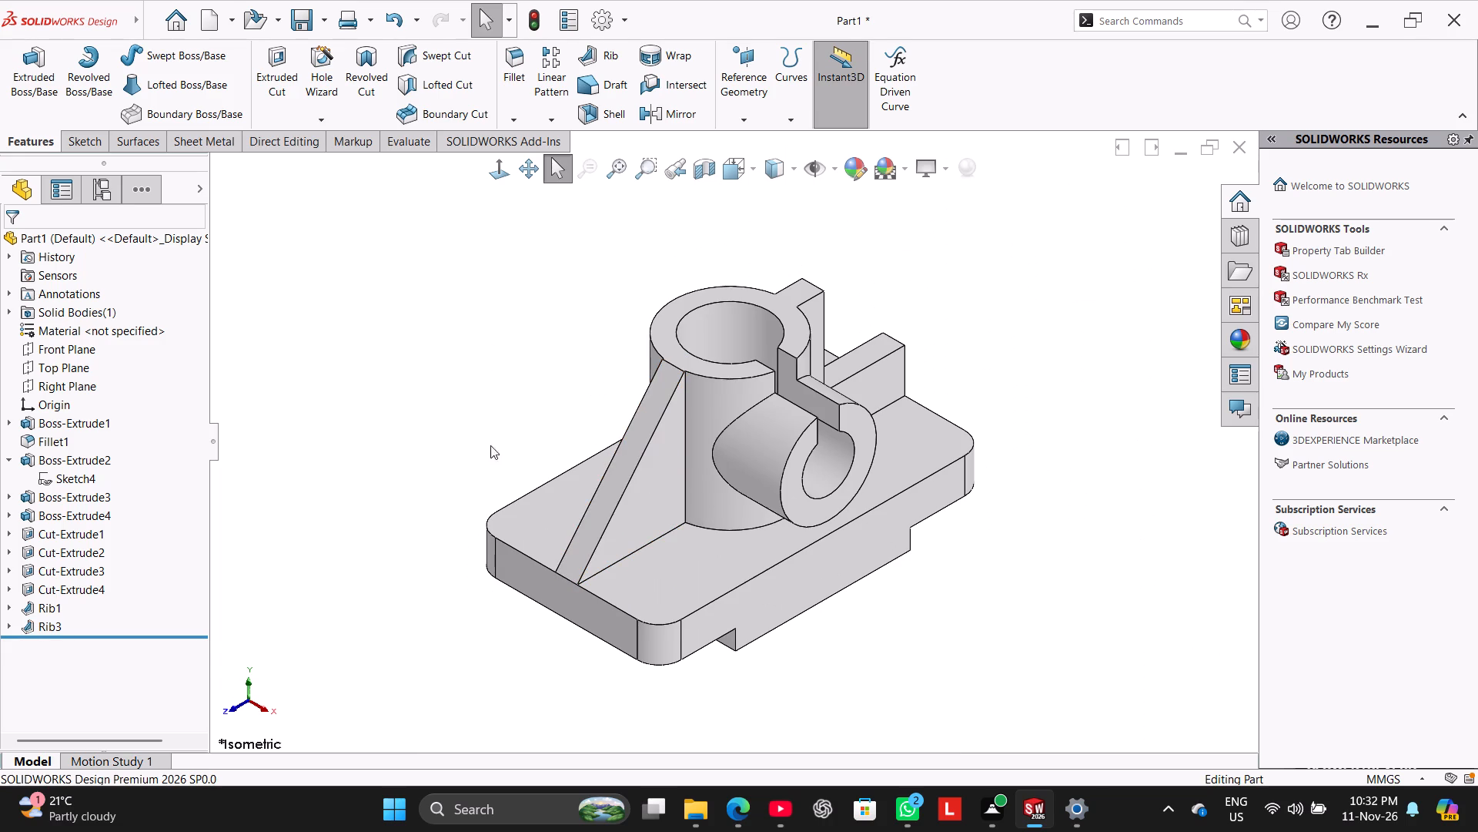
# Start a sketch on the diagonal rib's side face and draw a line from the base's upper end corner to the hub's top corner.
pyautogui.click(659, 475)
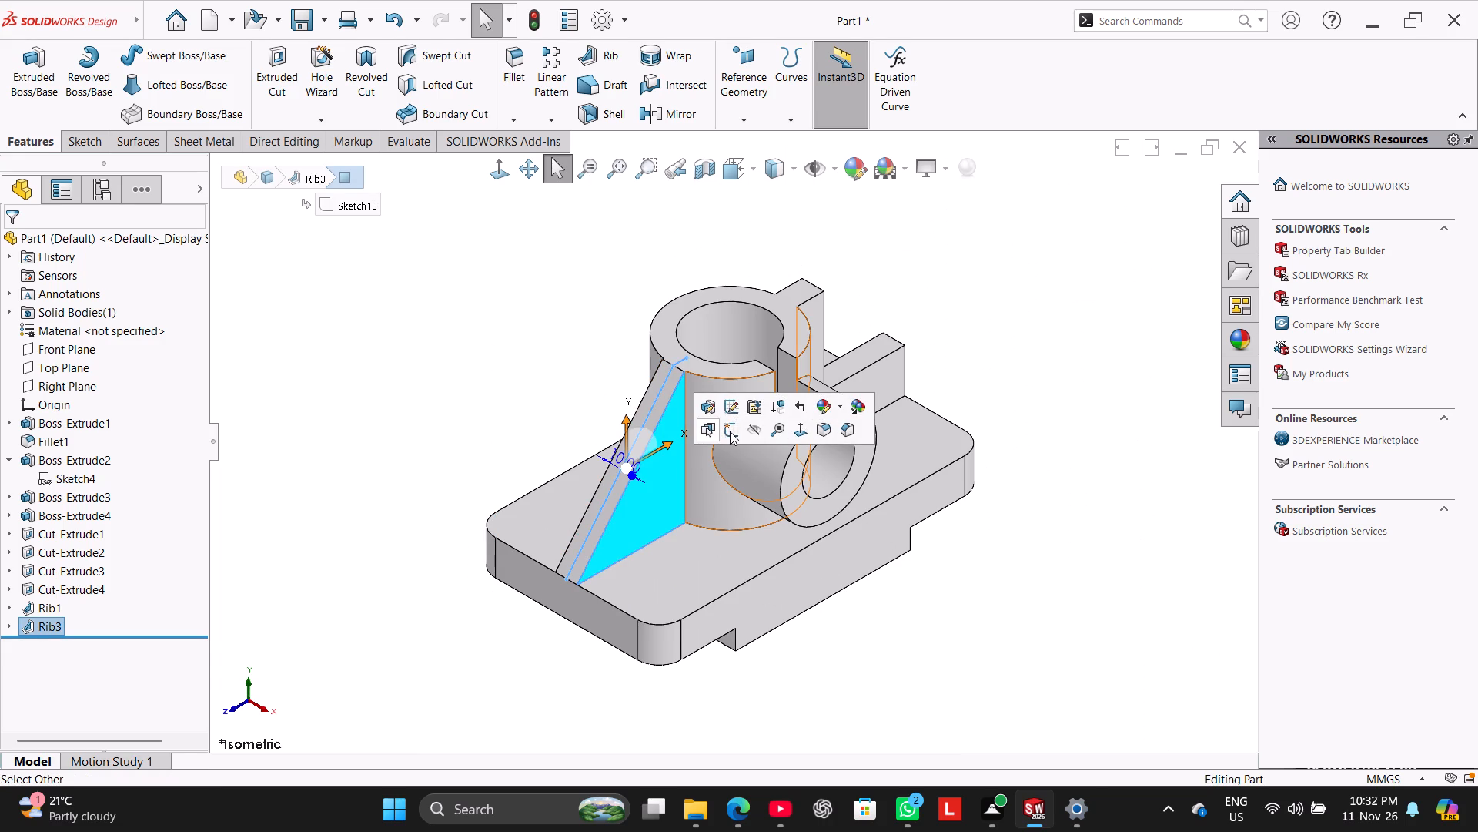
pyautogui.click(730, 431)
pyautogui.click(329, 307)
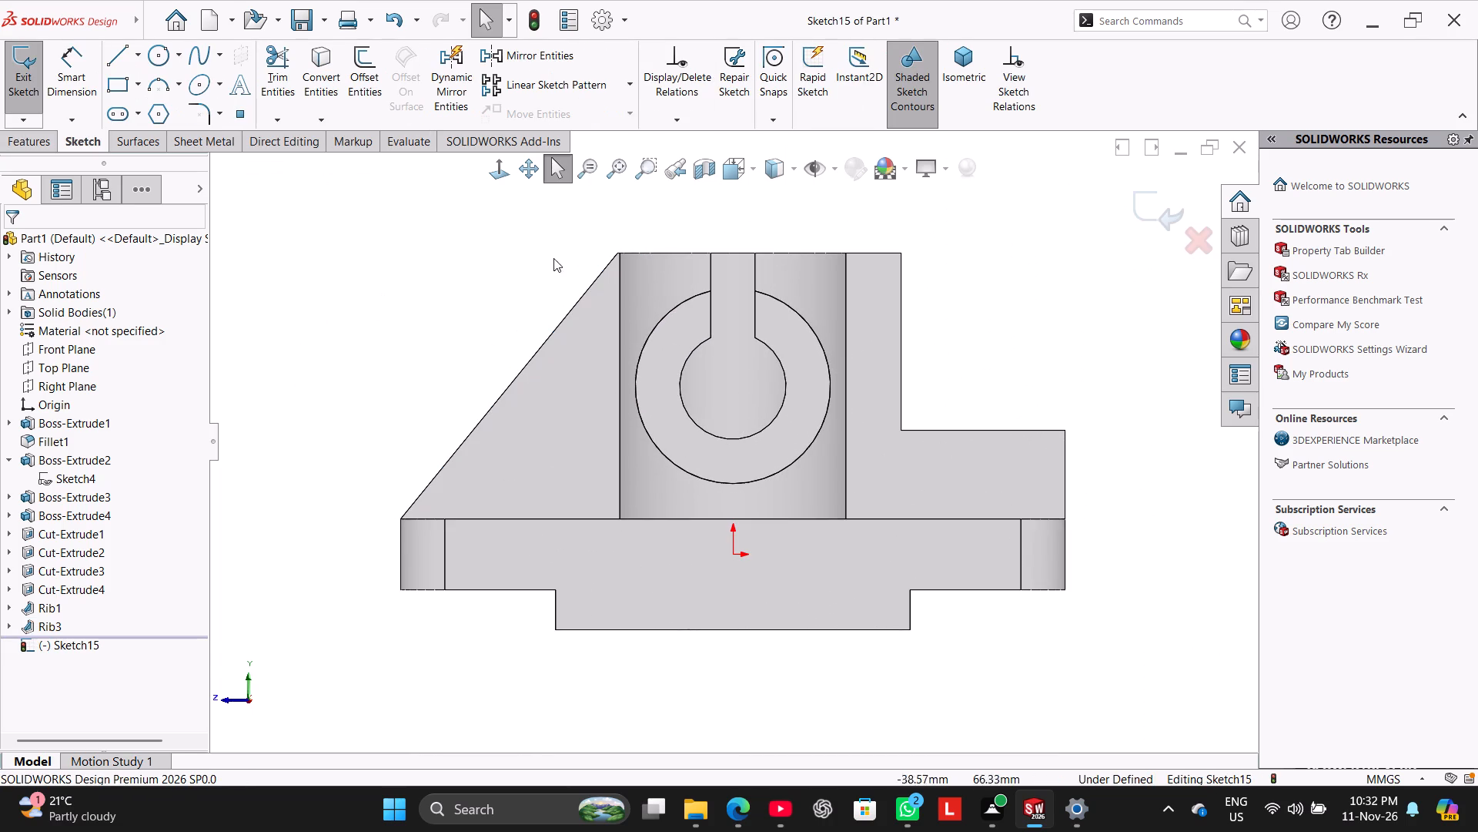
pyautogui.click(115, 59)
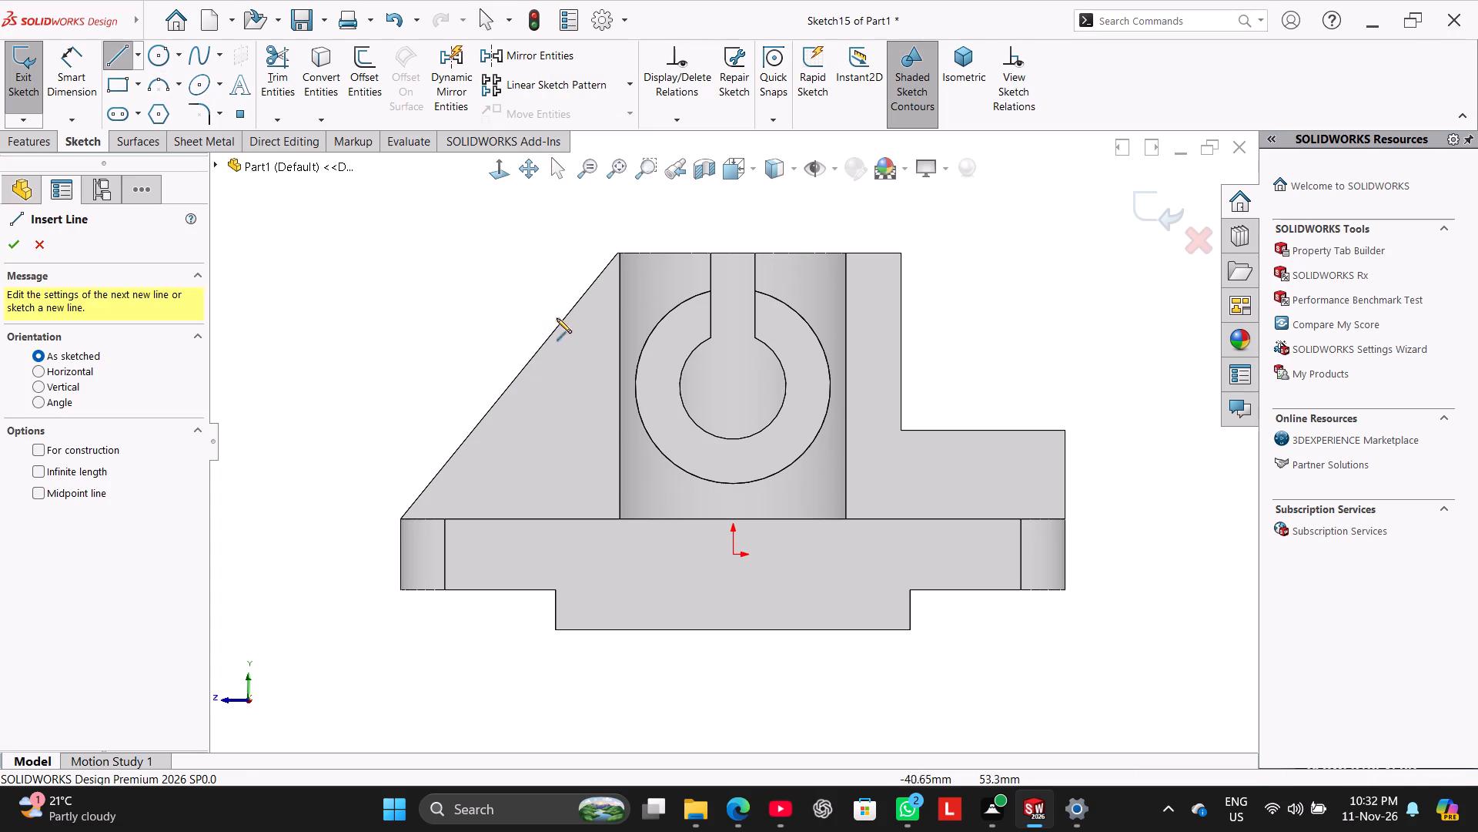
pyautogui.scroll(-3, 565, 319)
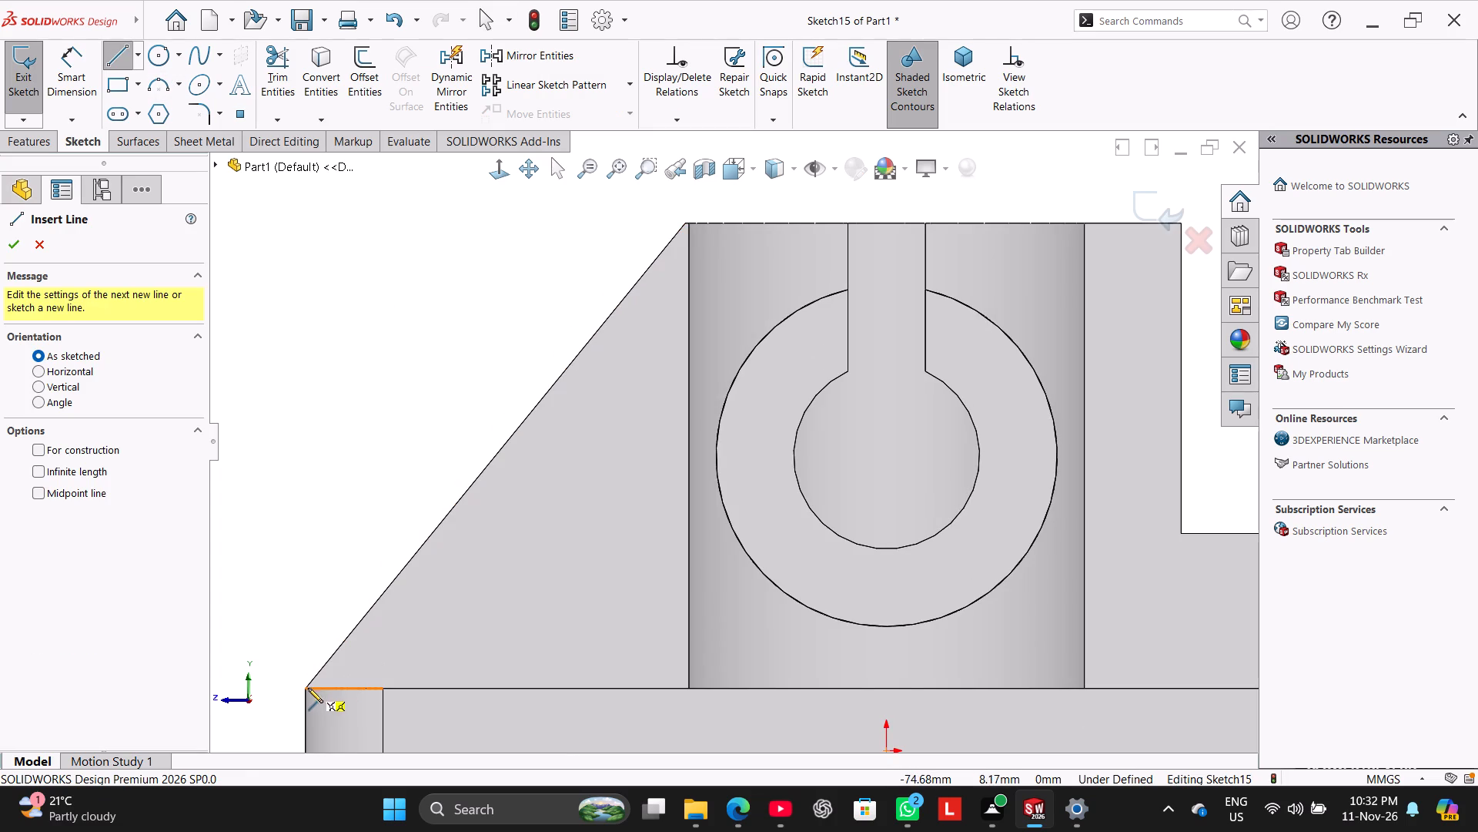
pyautogui.click(305, 690)
pyautogui.scroll(-4, 724, 216)
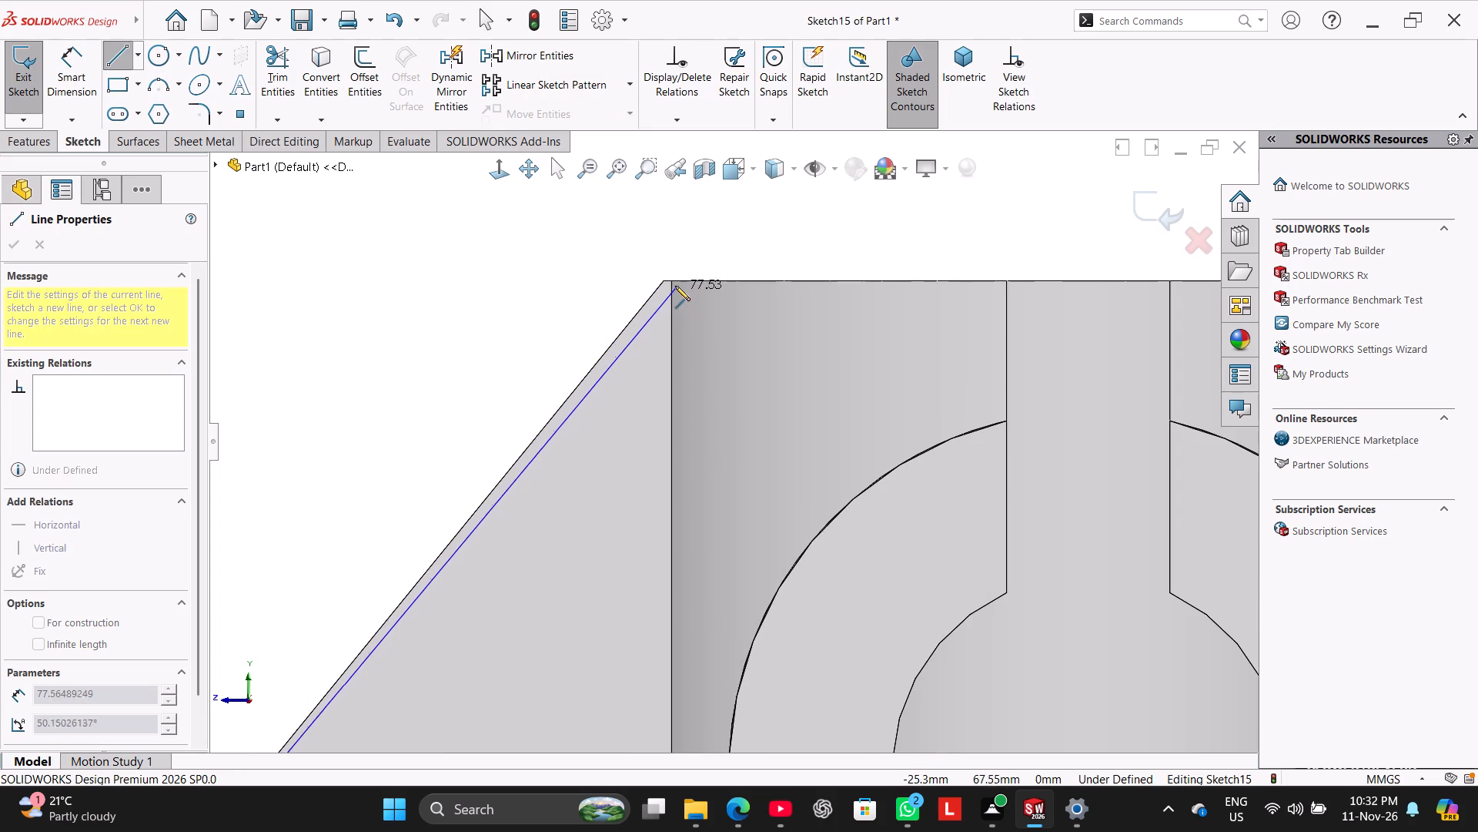
pyautogui.click(670, 281)
pyautogui.moveTo(446, 290); pyautogui.dragTo(455, 291, button='right')
pyautogui.click(488, 302)
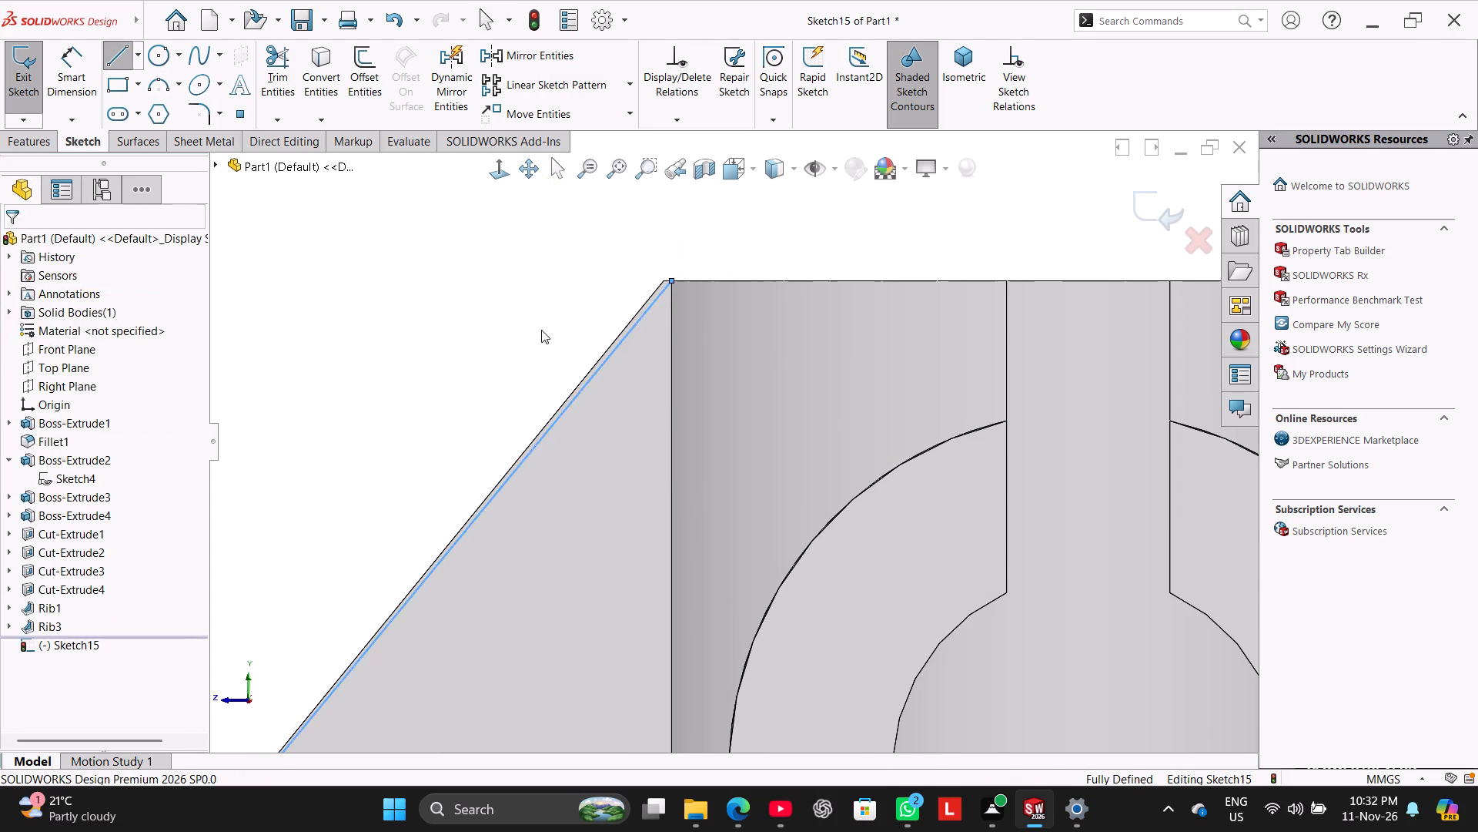
# Convert the rib's sloped edge into the sketch and close the thin profile with a horizontal line about 0.5 mm long at the top.
pyautogui.click(338, 74)
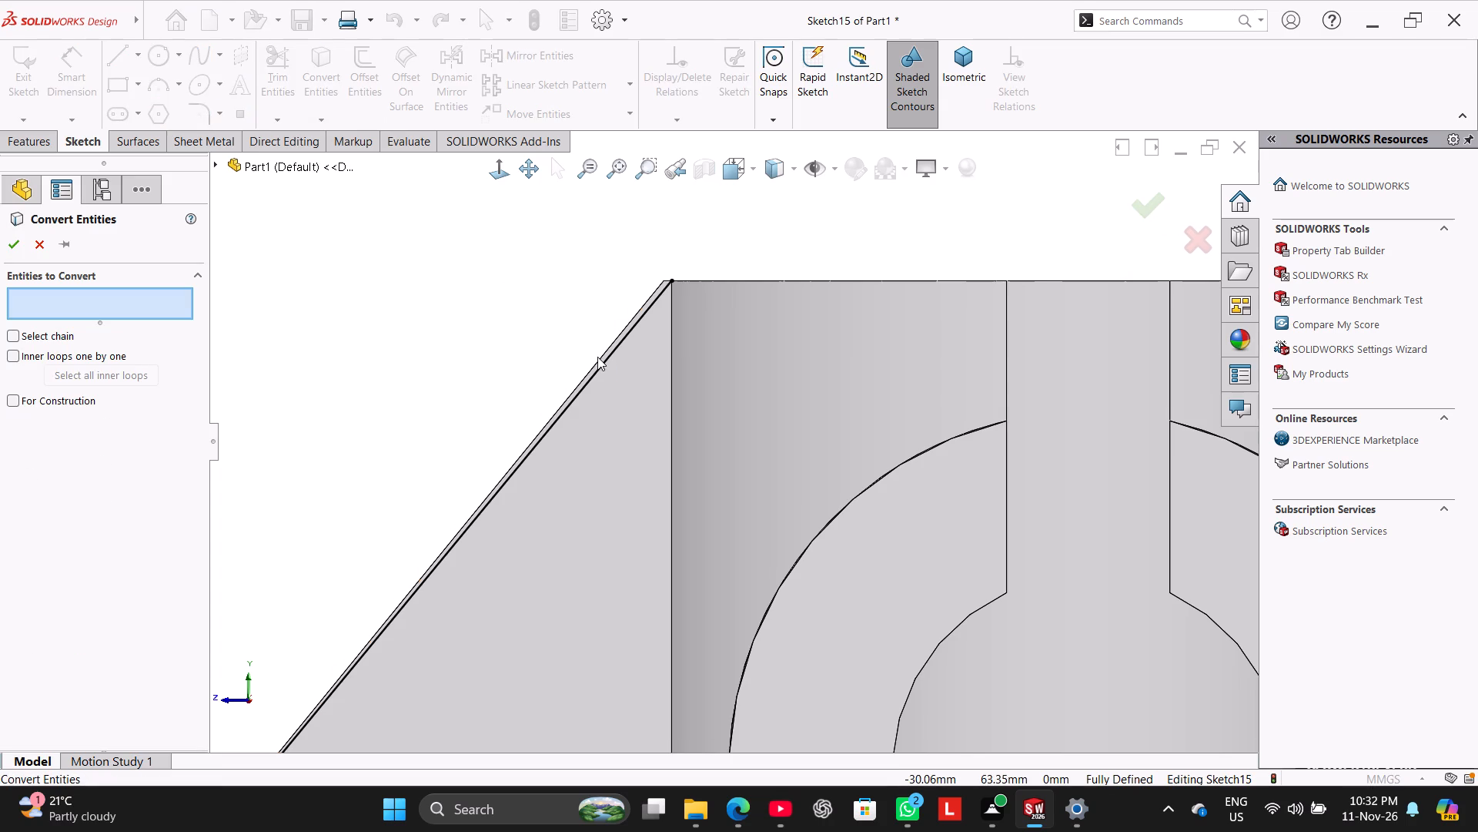
pyautogui.click(602, 357)
pyautogui.click(18, 248)
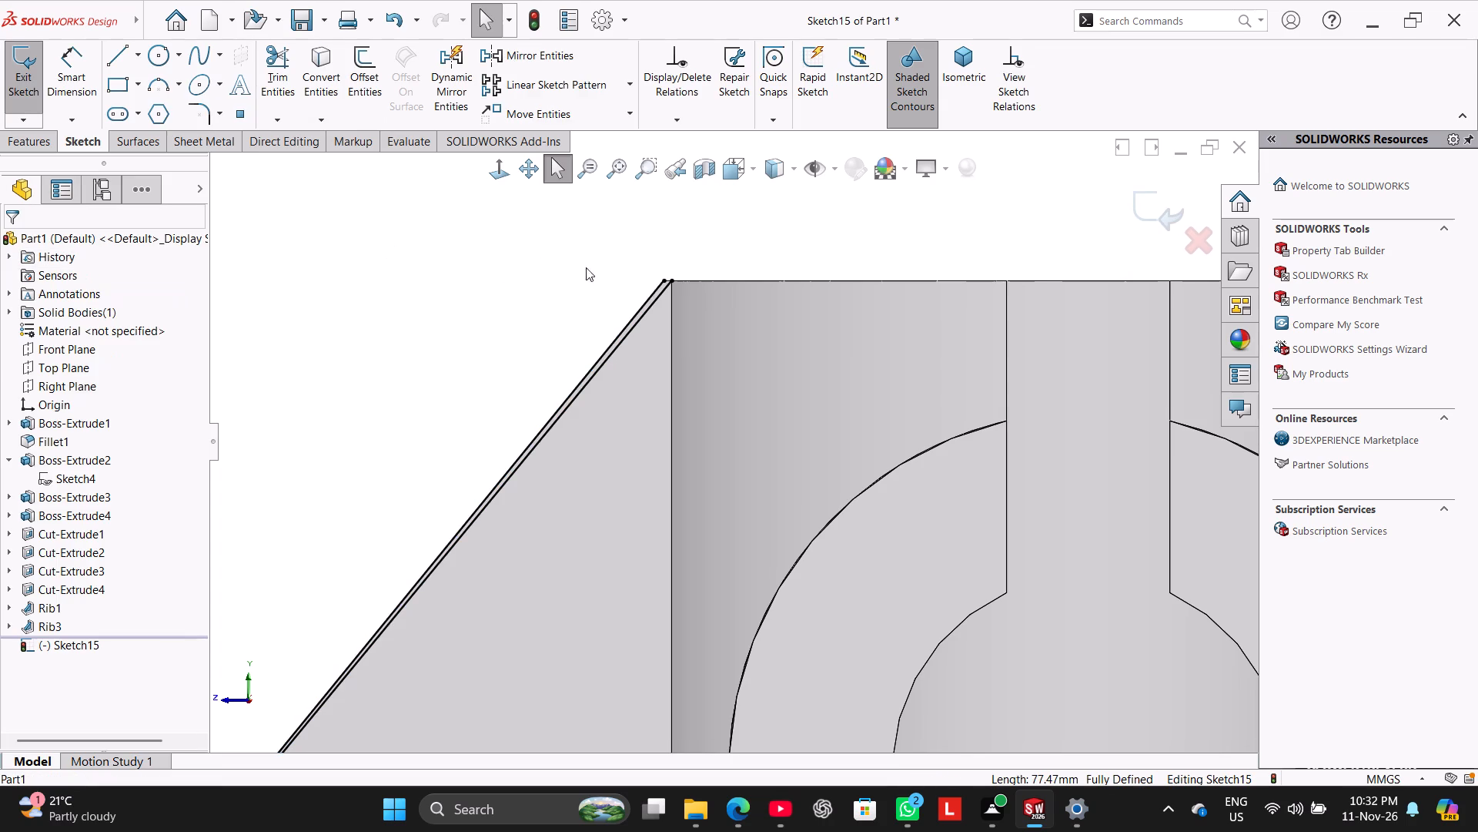
pyautogui.scroll(7, 557, 542)
pyautogui.scroll(-6, 718, 401)
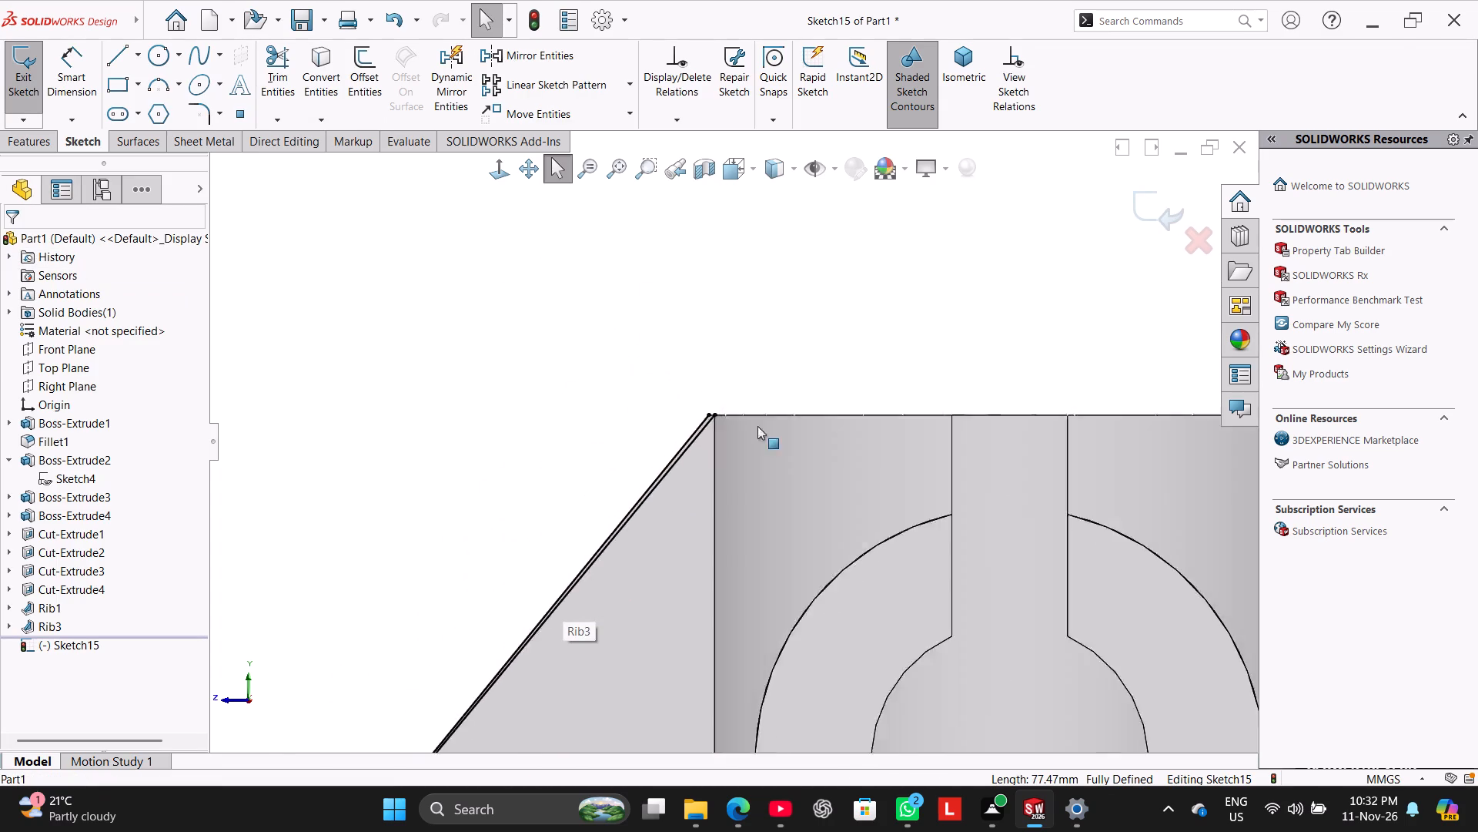
pyautogui.scroll(-10, 757, 426)
pyautogui.click(120, 55)
pyautogui.scroll(-3, 668, 439)
pyautogui.click(808, 479)
pyautogui.click(709, 481)
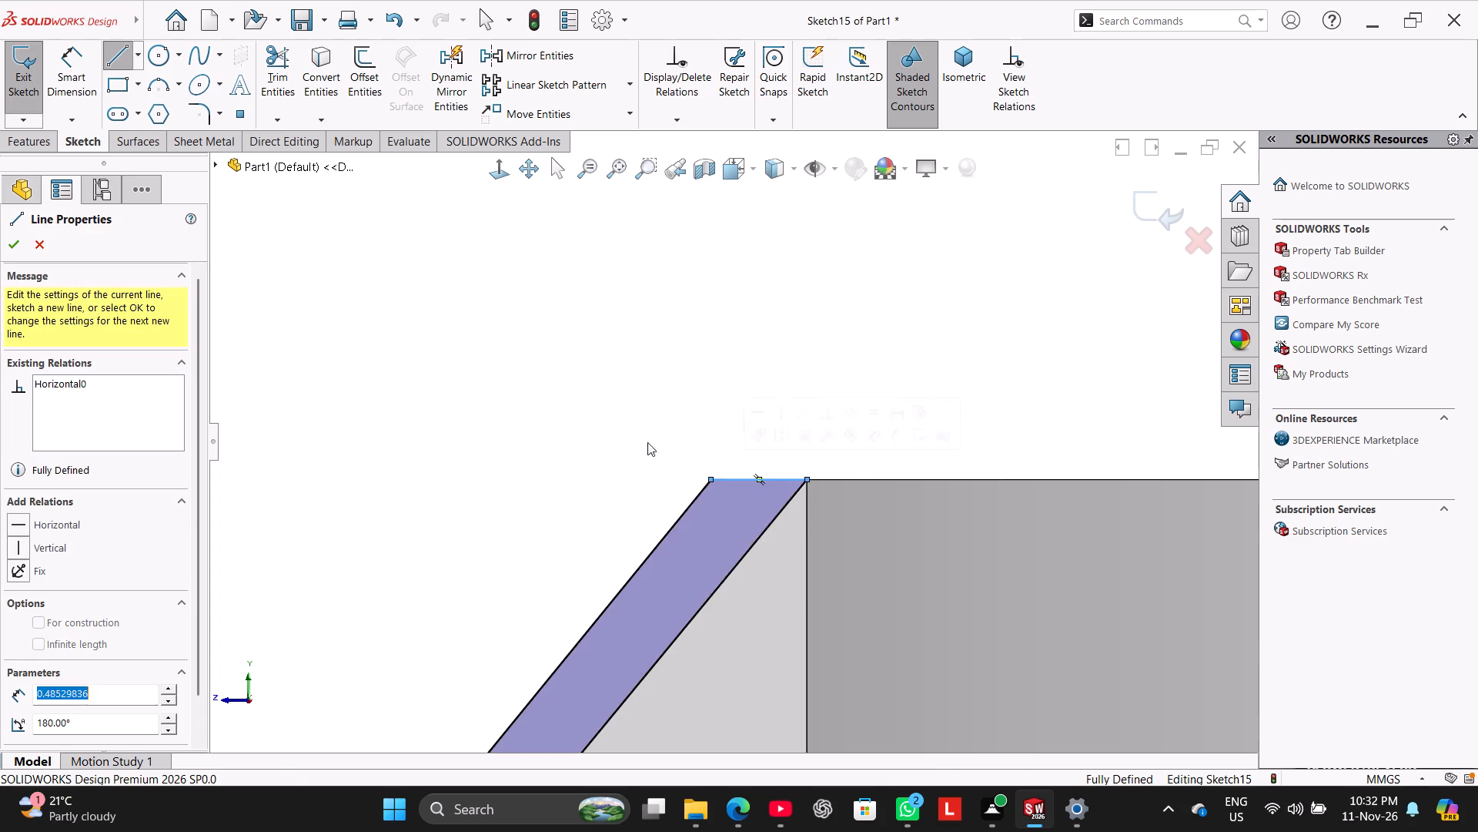
pyautogui.rightClick(639, 433)
pyautogui.click(692, 446)
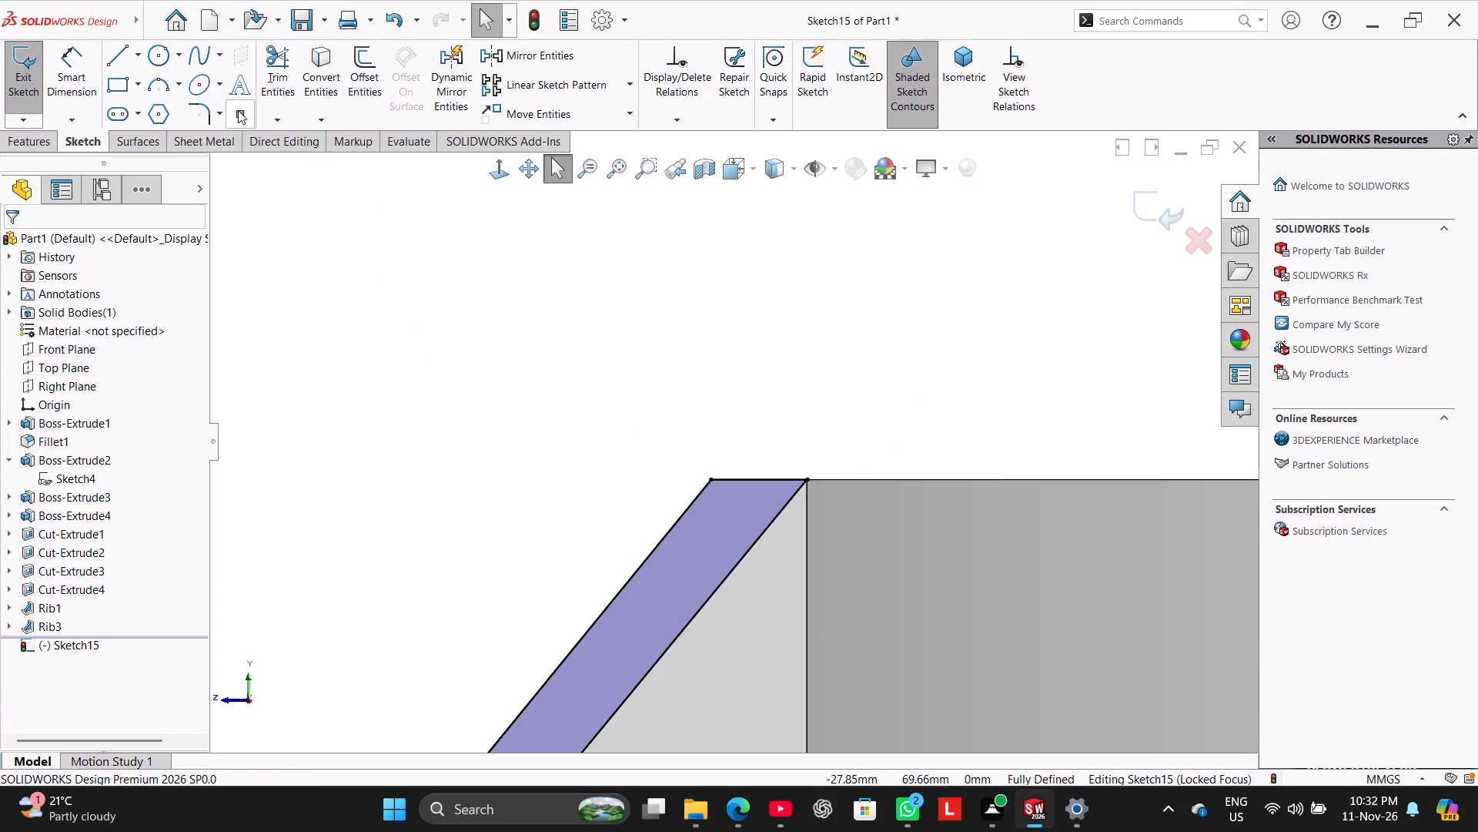
# Cut the thin closed profile from the rib's sloped face with a blind Extruded Cut 15 mm deep.
pyautogui.click(52, 144)
pyautogui.click(268, 99)
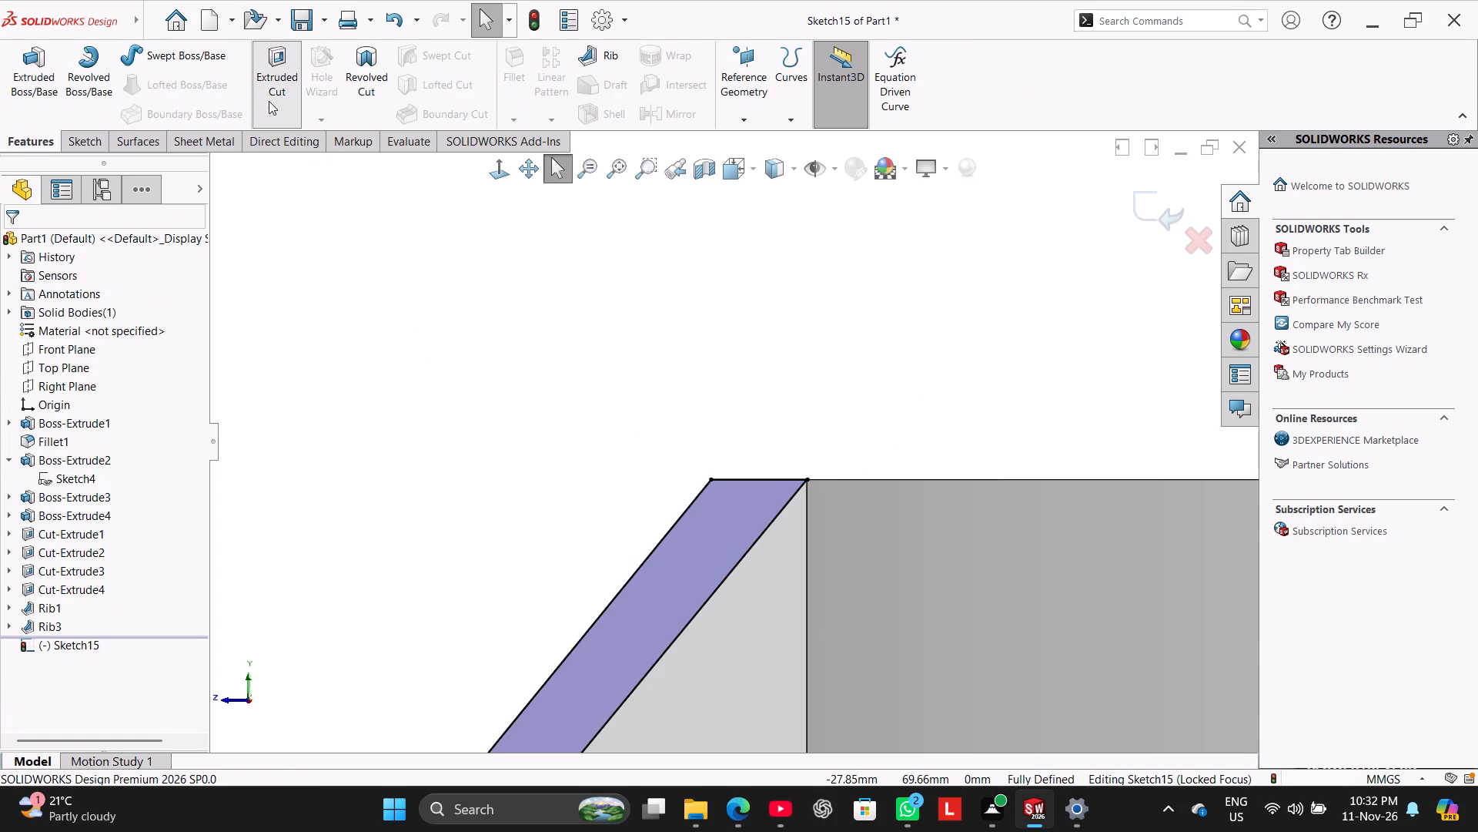
pyautogui.scroll(6, 533, 461)
pyautogui.moveTo(594, 555); pyautogui.dragTo(613, 593, button='middle')
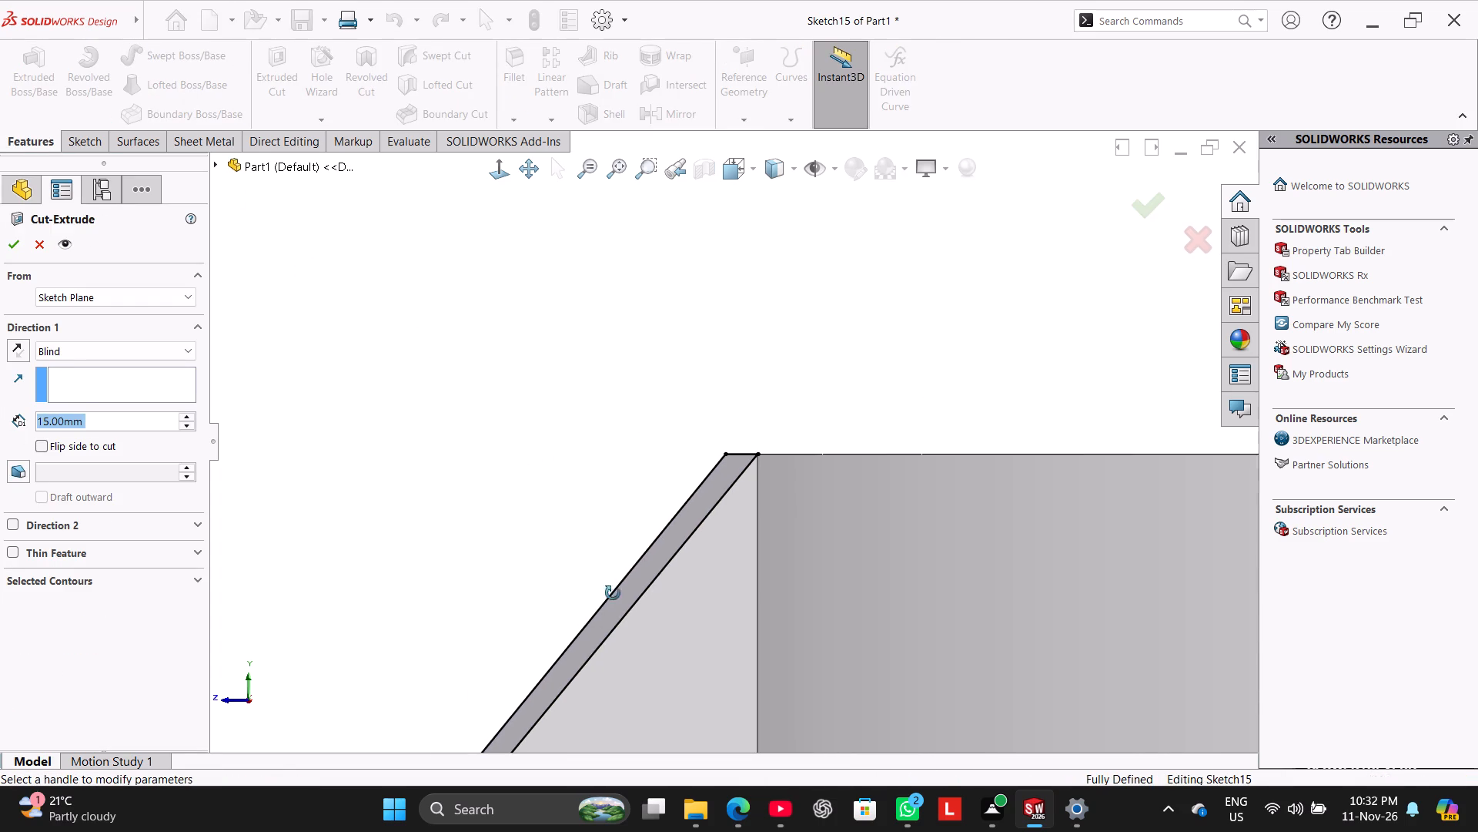
pyautogui.moveTo(613, 593); pyautogui.dragTo(589, 663, button='middle')
pyautogui.scroll(6, 577, 619)
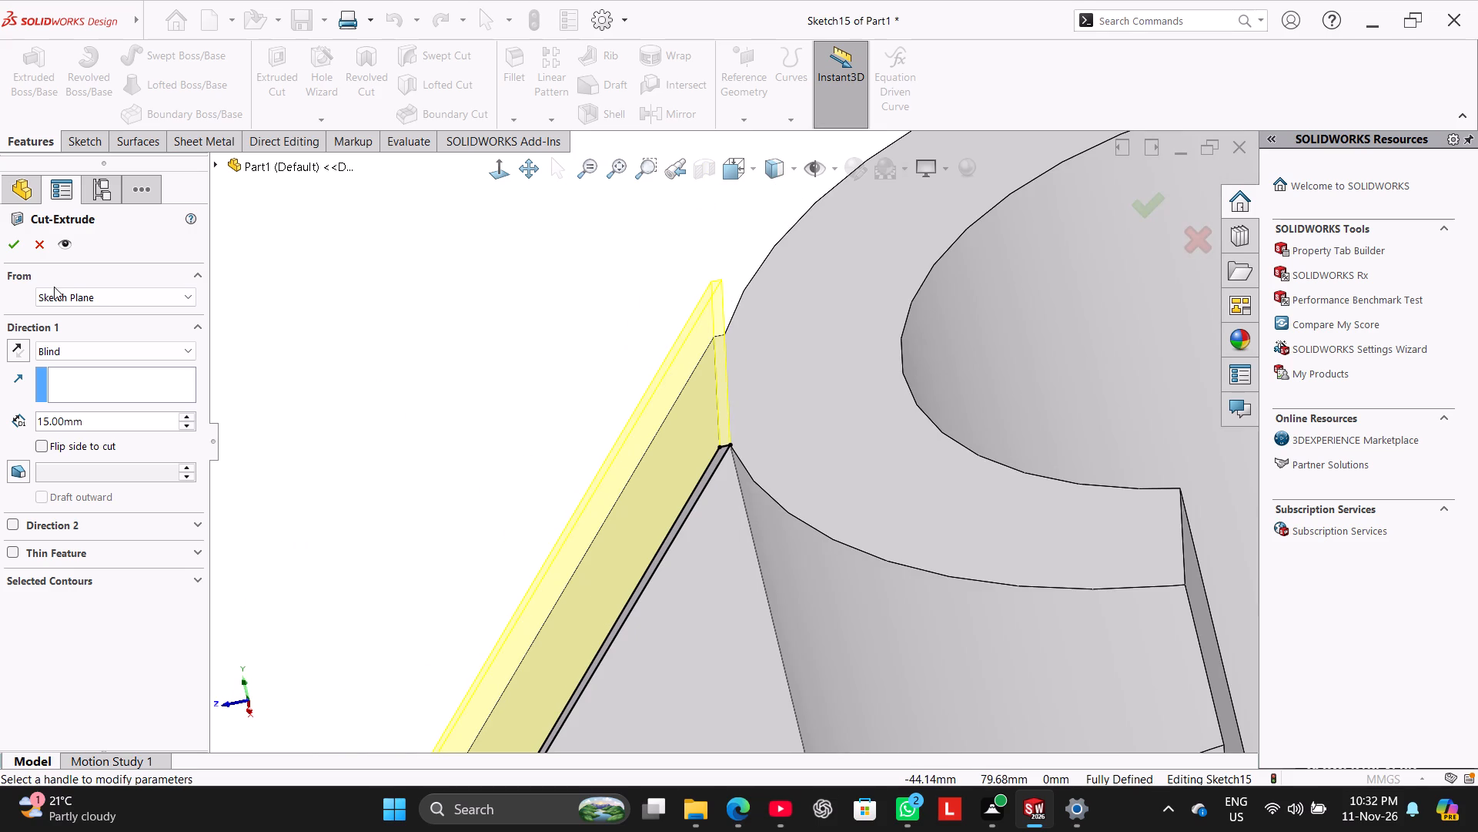
pyautogui.click(12, 244)
pyautogui.click(366, 294)
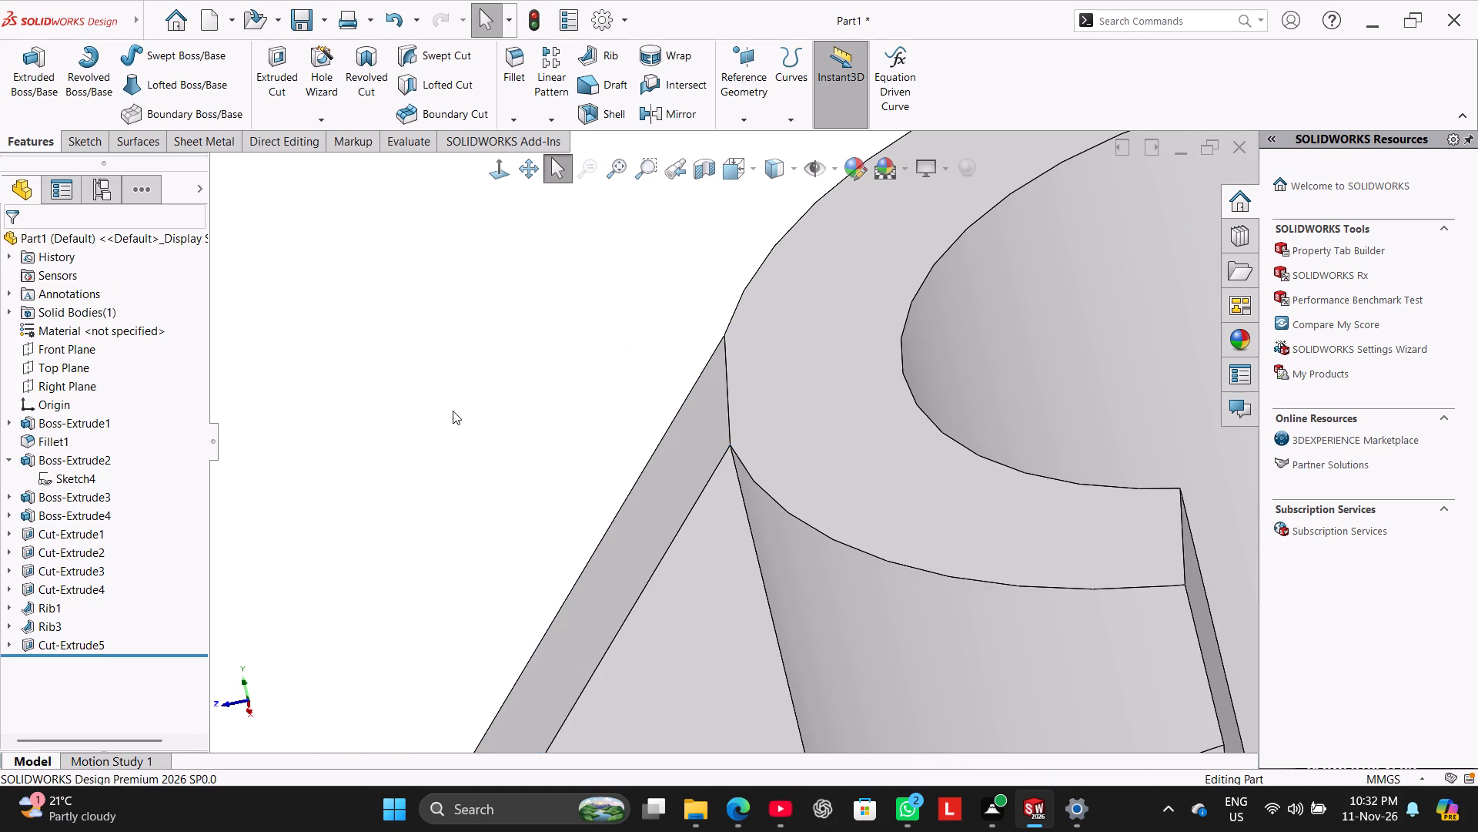
pyautogui.moveTo(458, 415); pyautogui.dragTo(493, 421, button='middle')
pyautogui.click(487, 417)
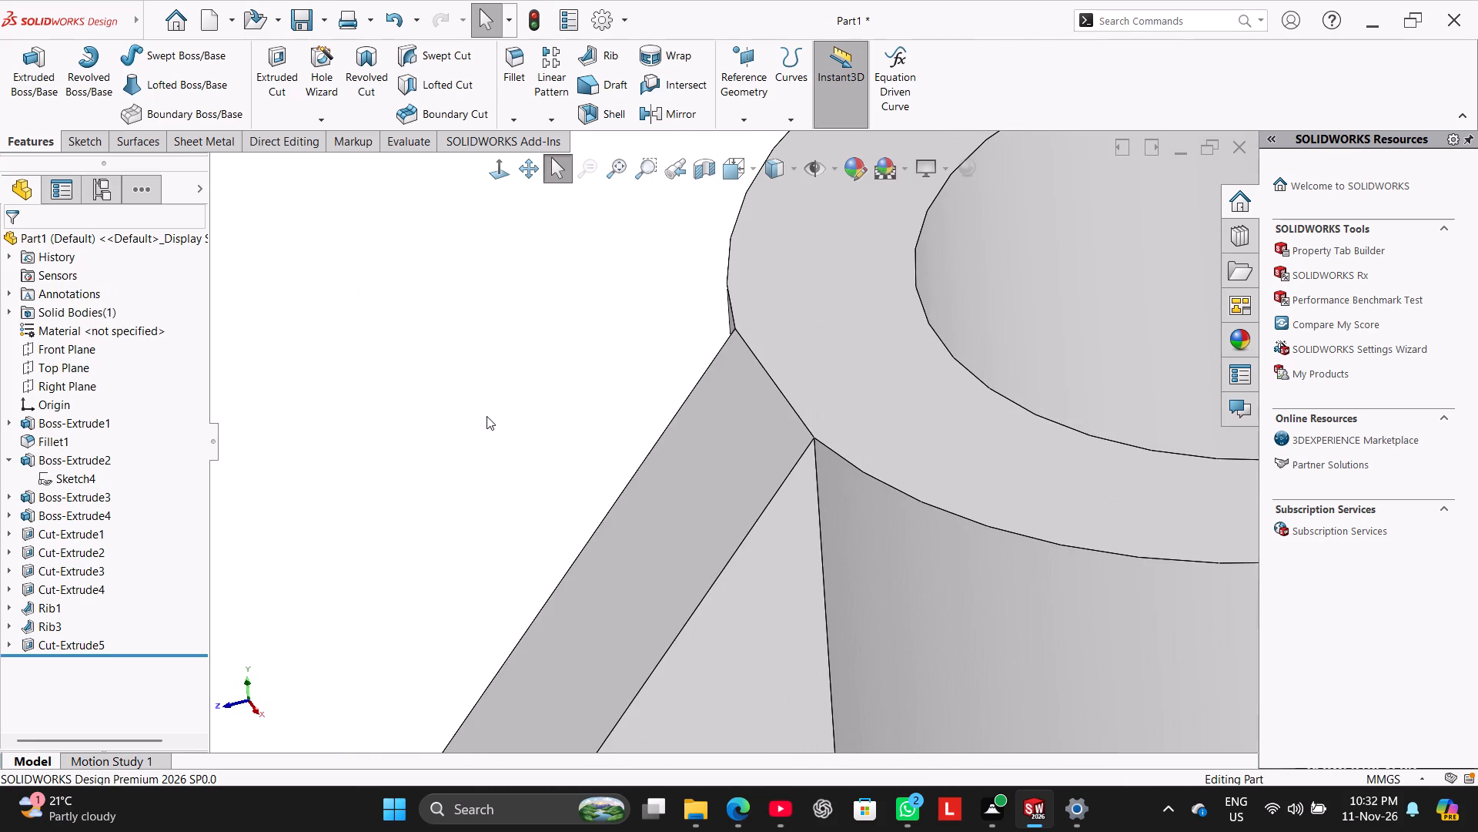
pyautogui.moveTo(446, 440); pyautogui.dragTo(553, 365, button='right')
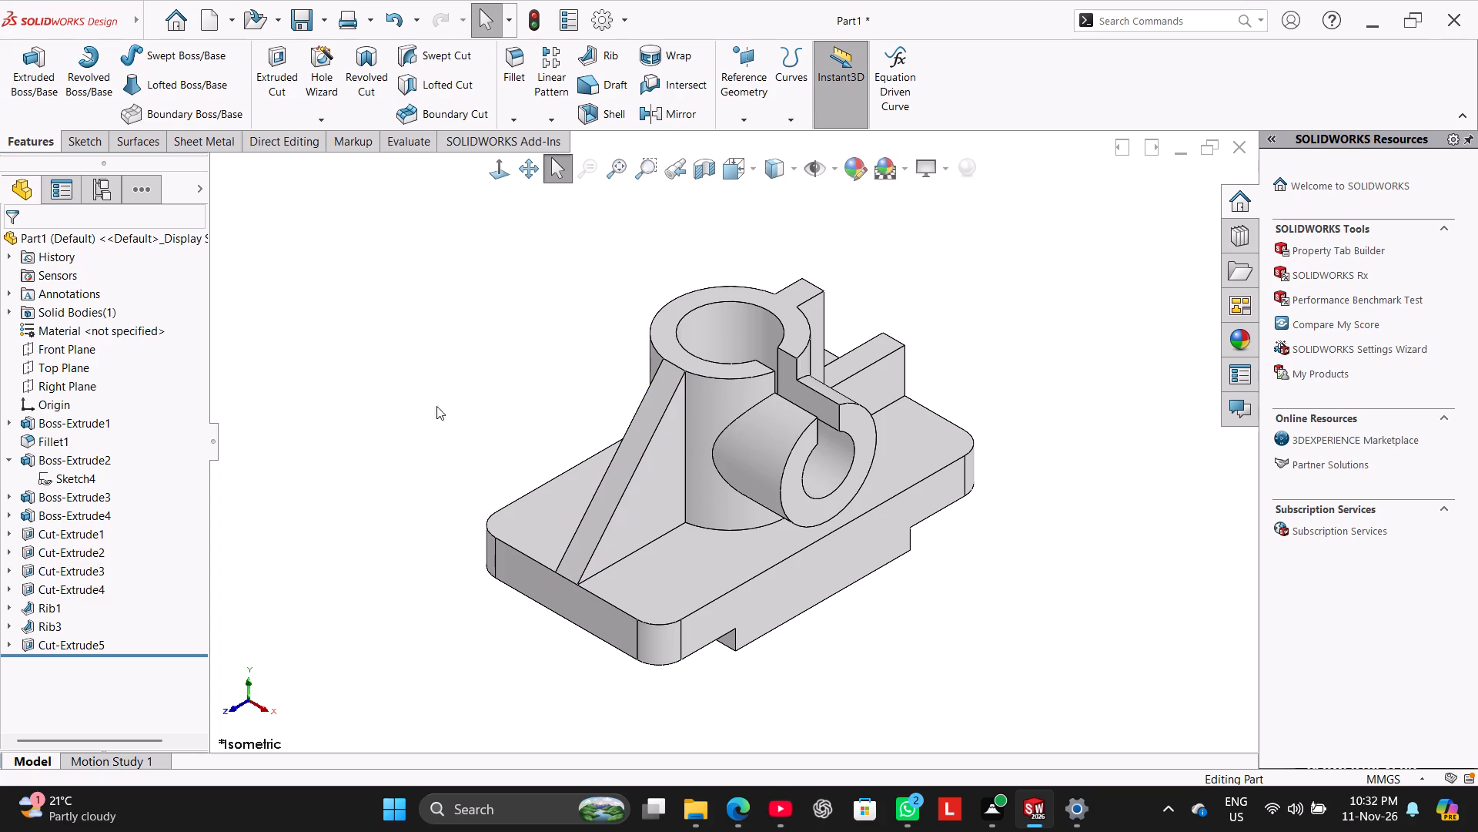
# On the base's top face, sketch a circle of about 6.7 mm radius, concentric with the rounded corner by the stepped rib and side boss.
pyautogui.click(694, 595)
pyautogui.click(762, 551)
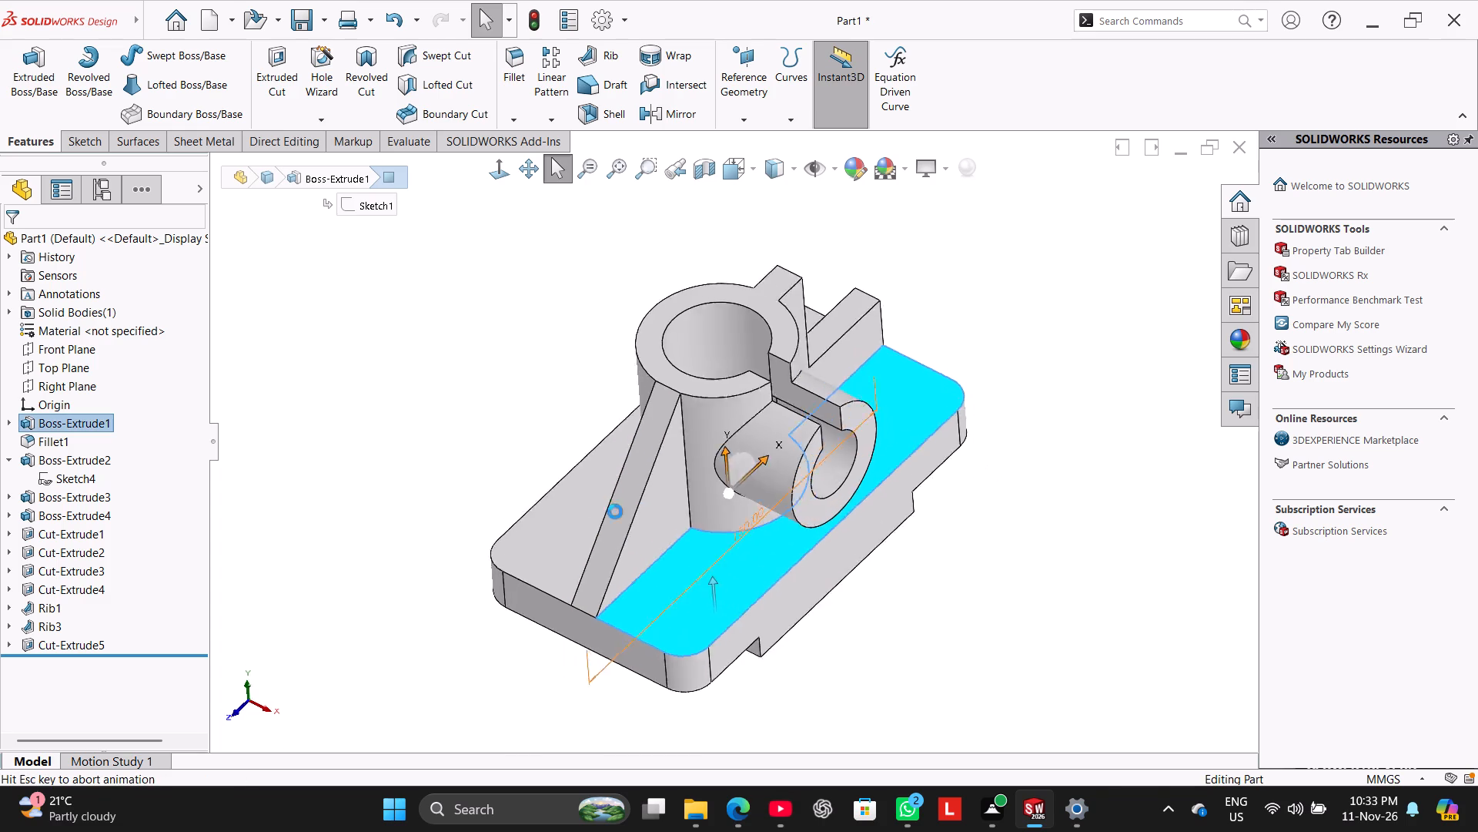
pyautogui.click(413, 386)
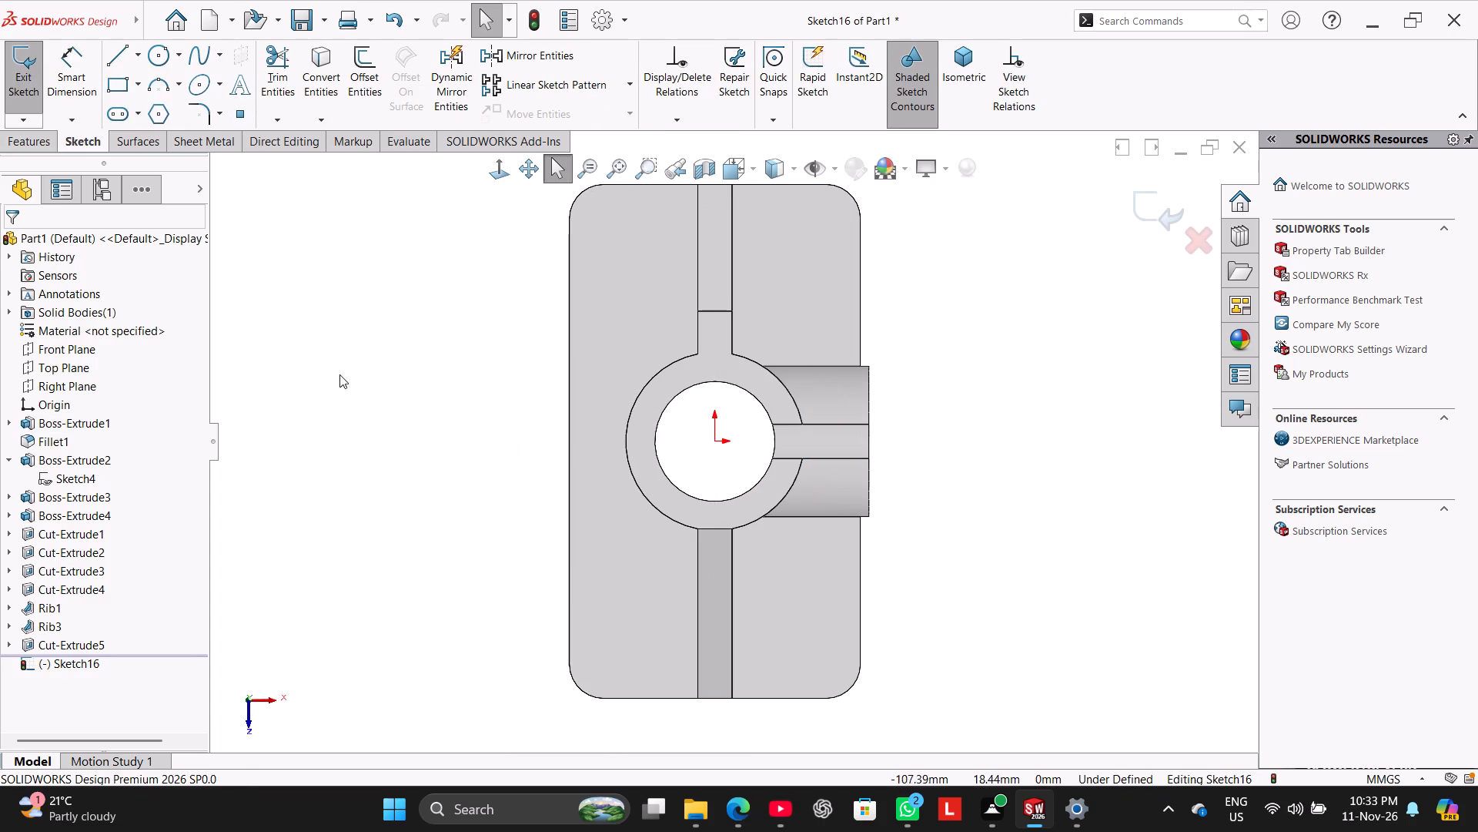
pyautogui.click(158, 59)
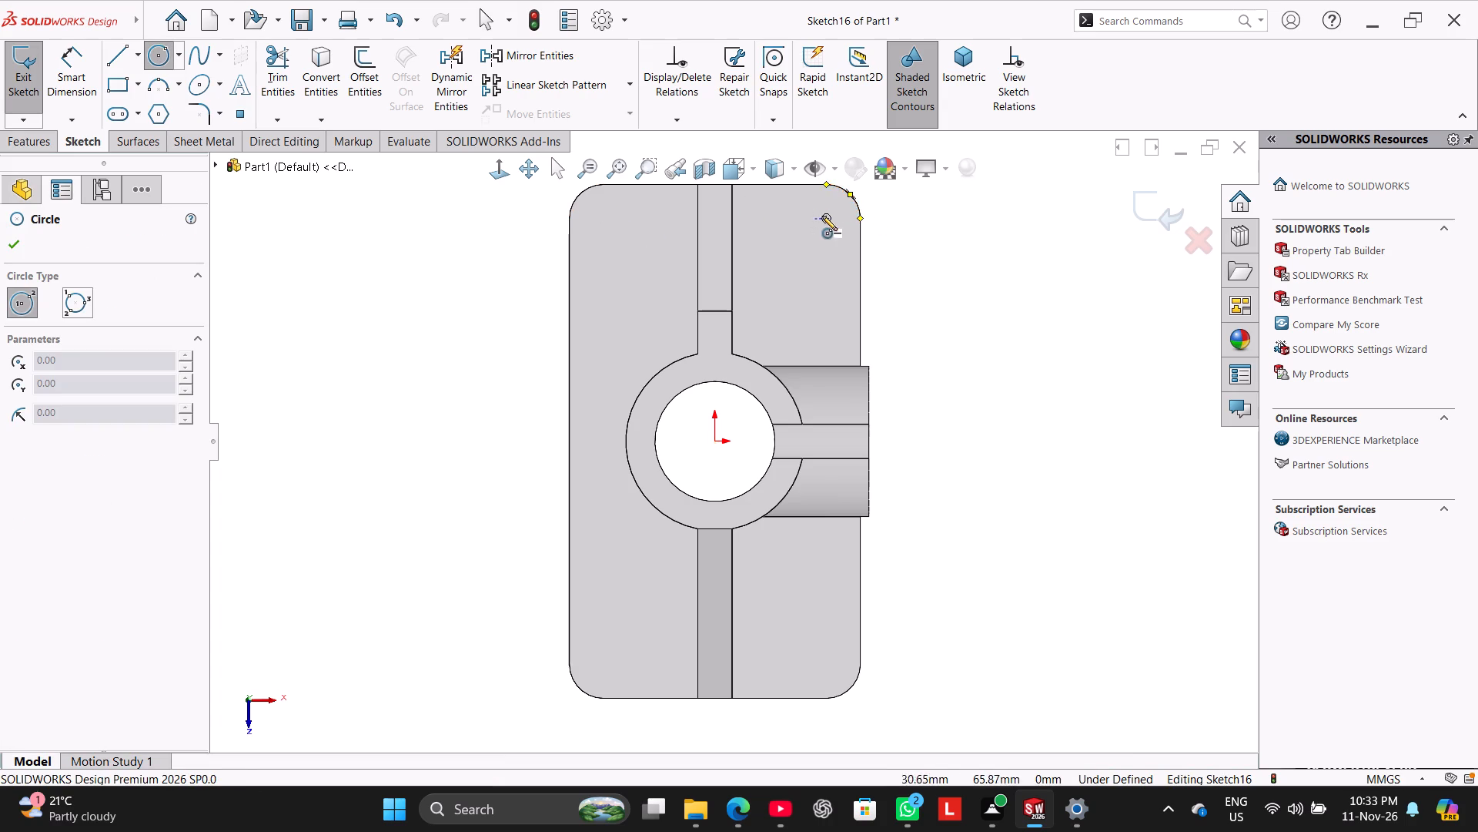
pyautogui.click(824, 216)
pyautogui.click(834, 240)
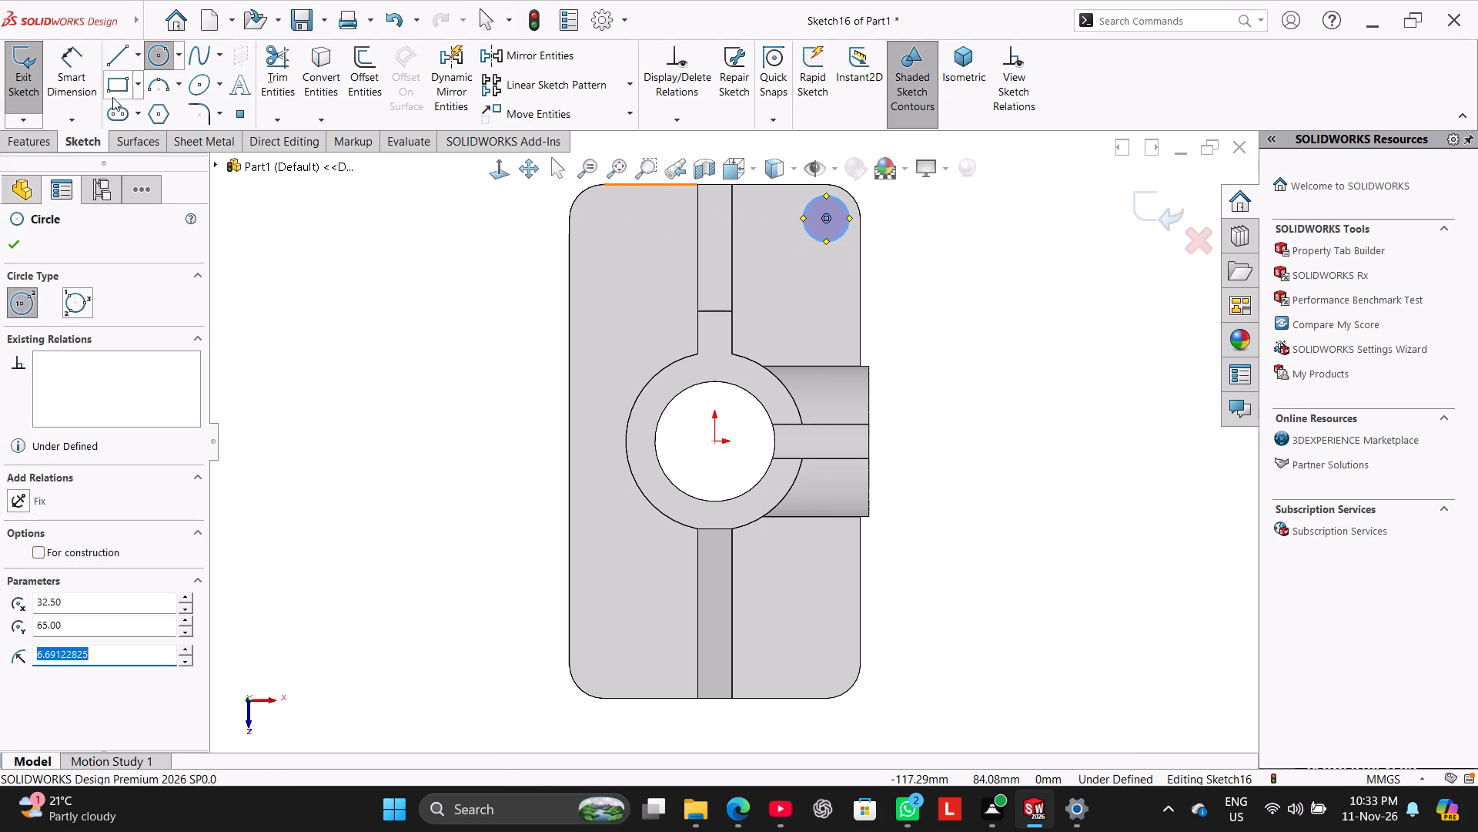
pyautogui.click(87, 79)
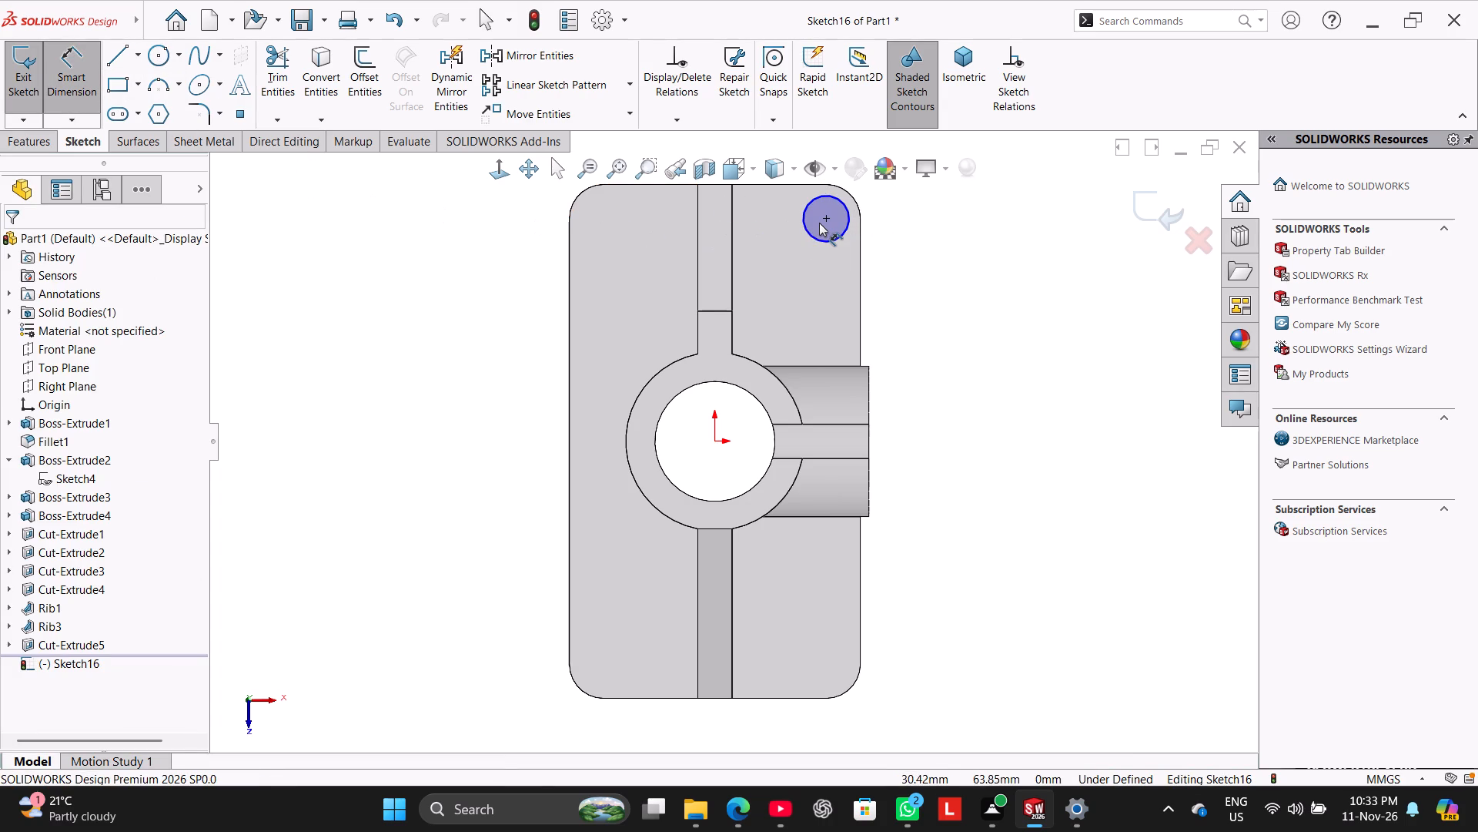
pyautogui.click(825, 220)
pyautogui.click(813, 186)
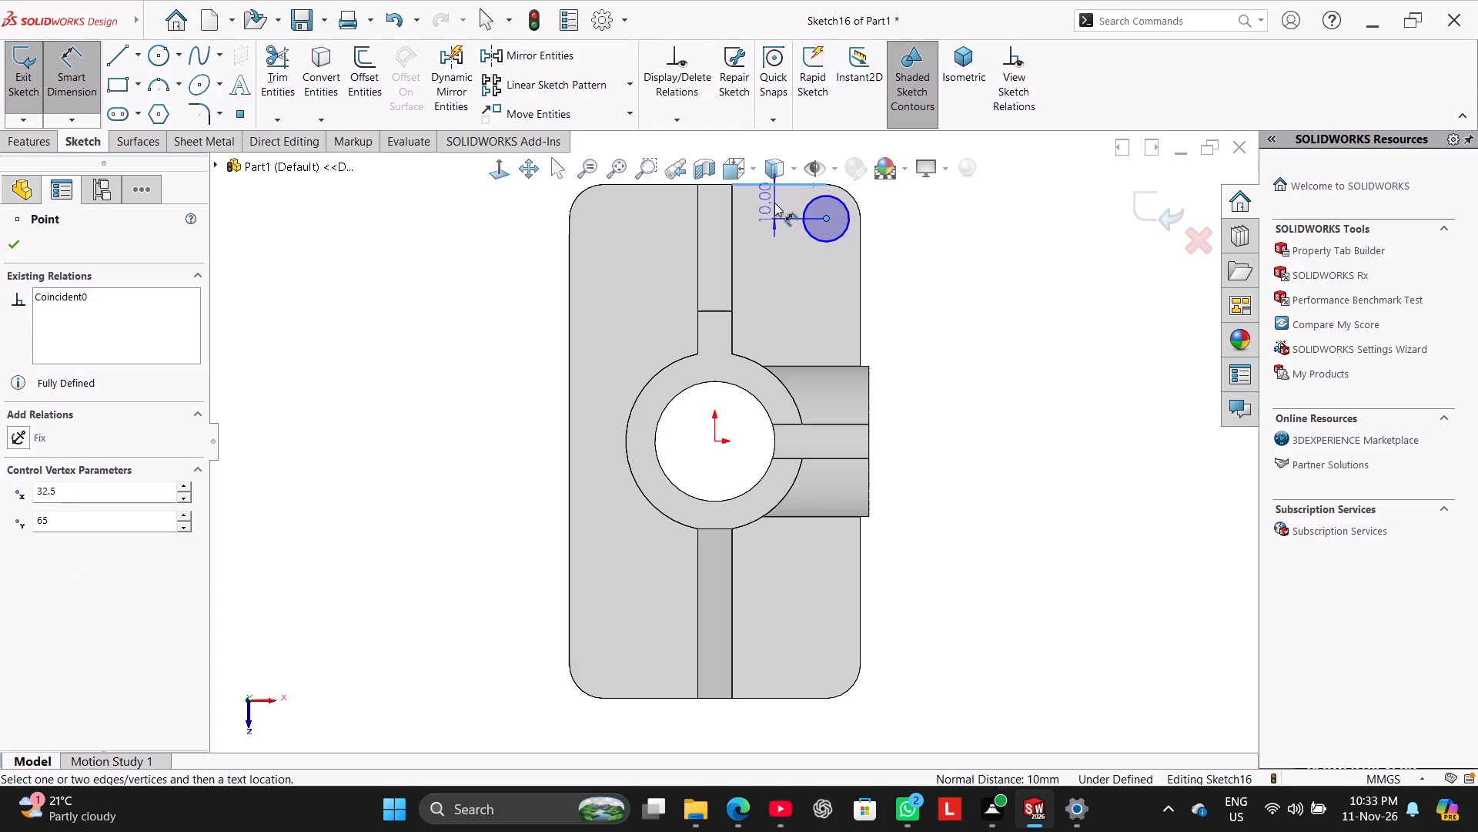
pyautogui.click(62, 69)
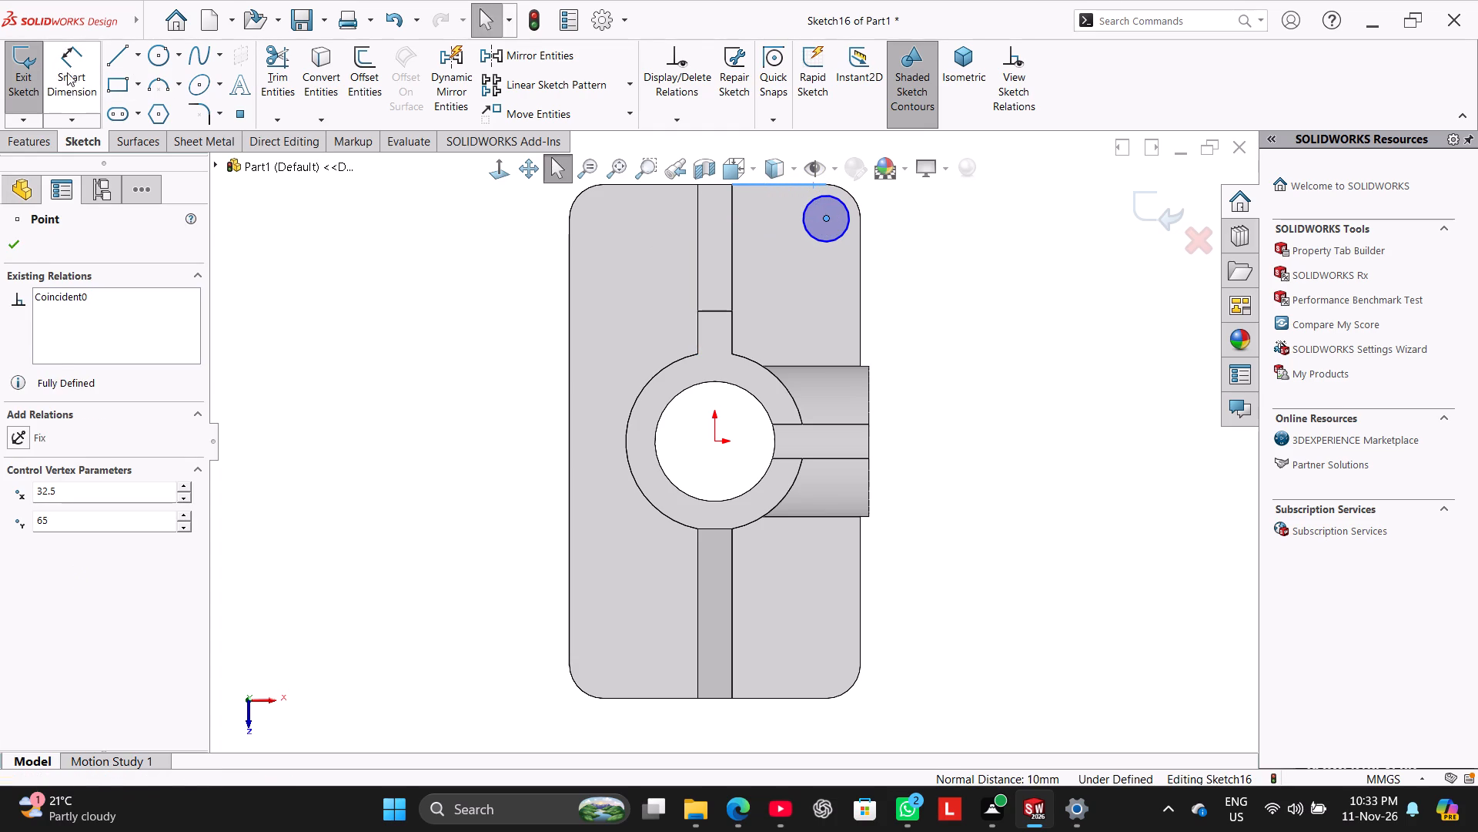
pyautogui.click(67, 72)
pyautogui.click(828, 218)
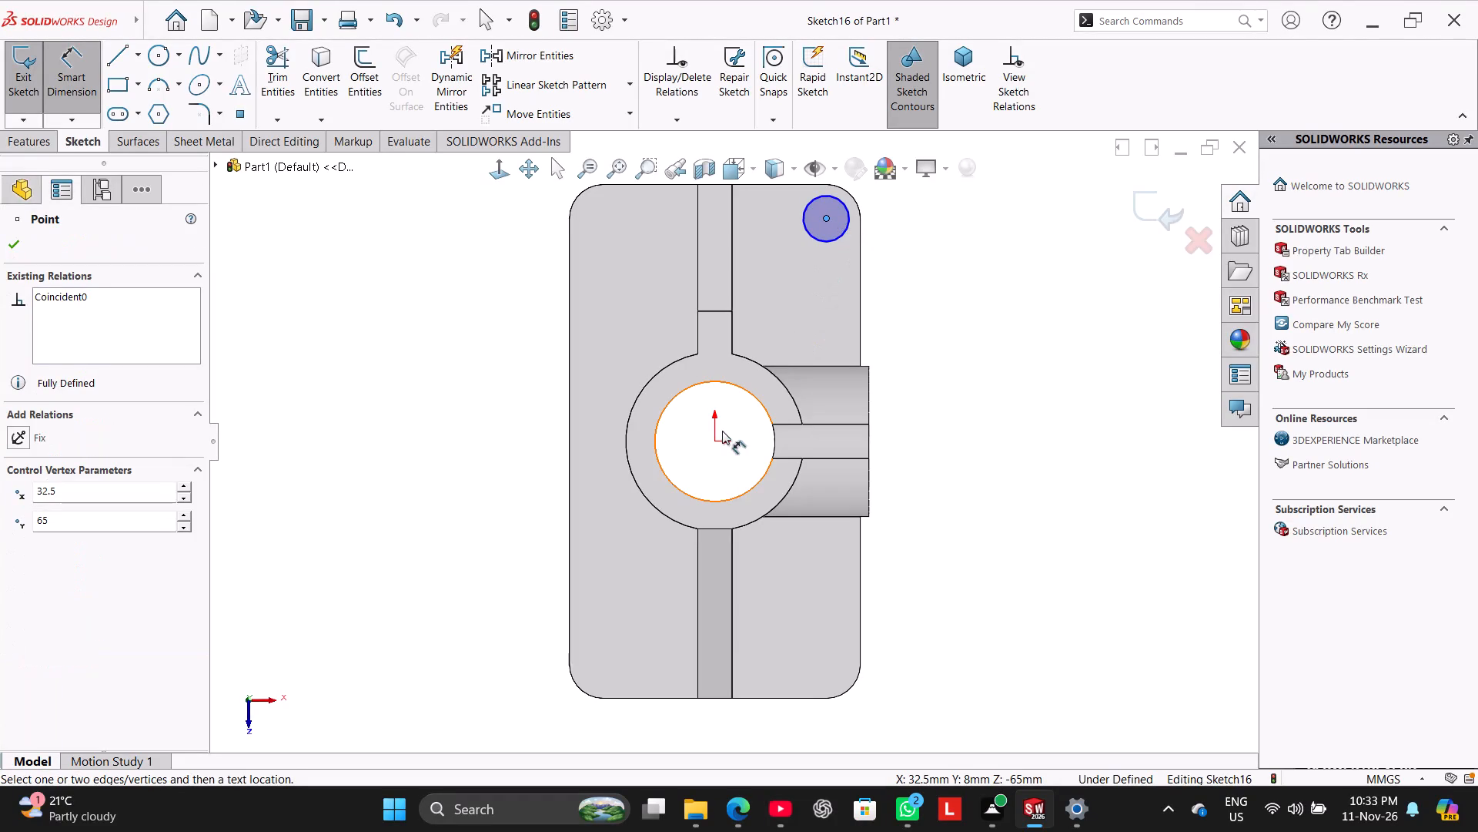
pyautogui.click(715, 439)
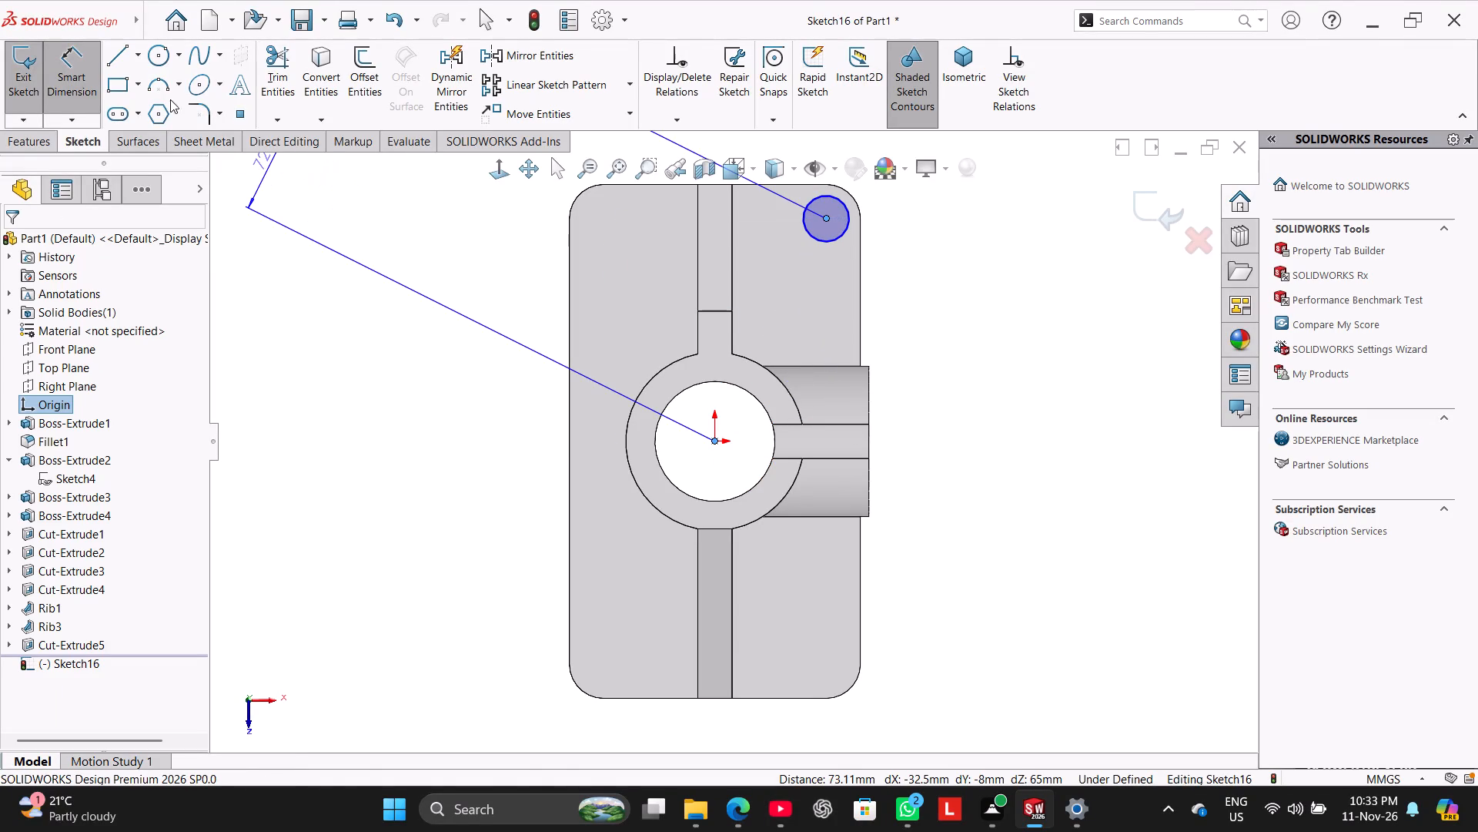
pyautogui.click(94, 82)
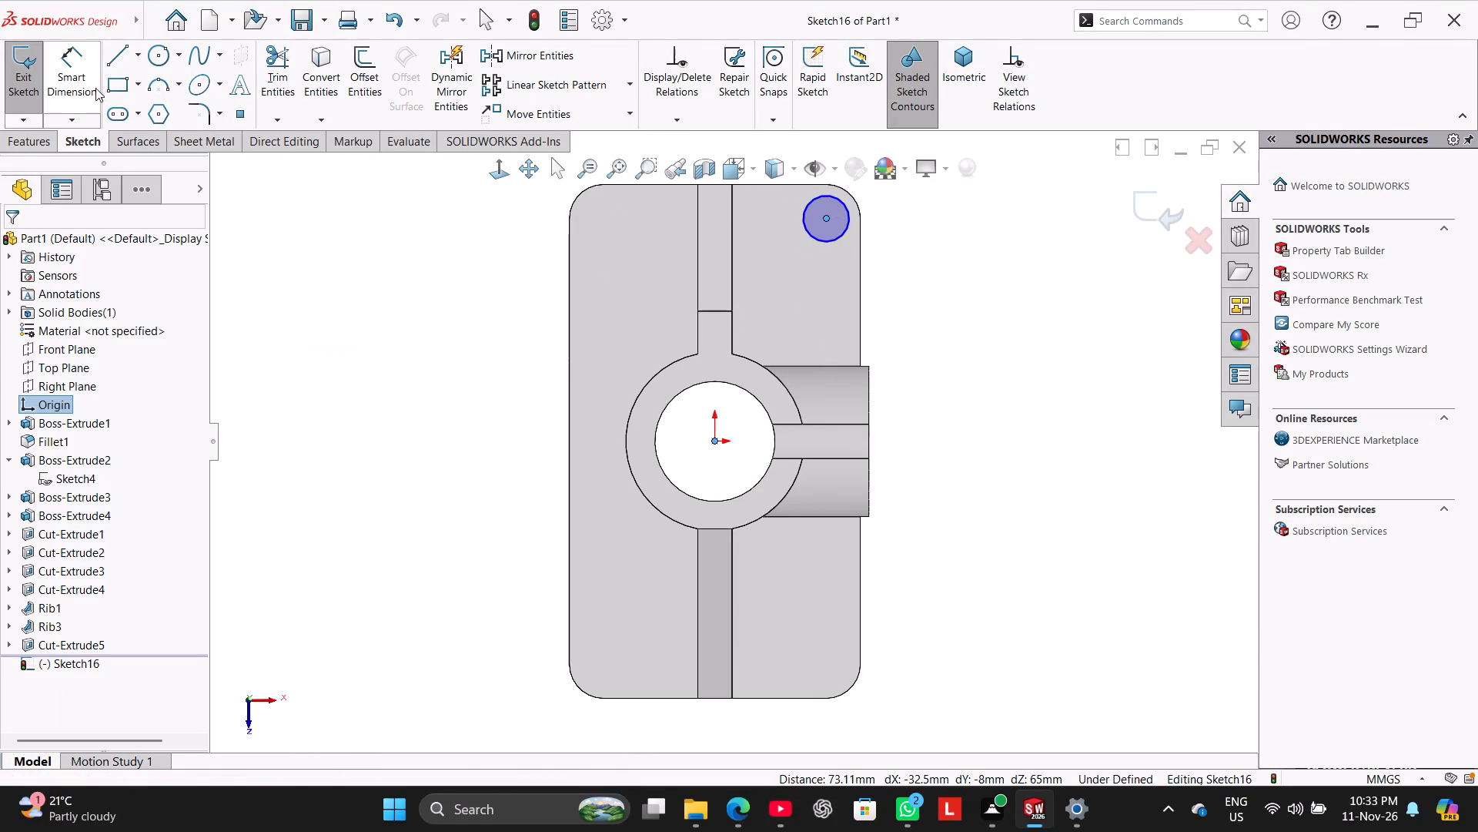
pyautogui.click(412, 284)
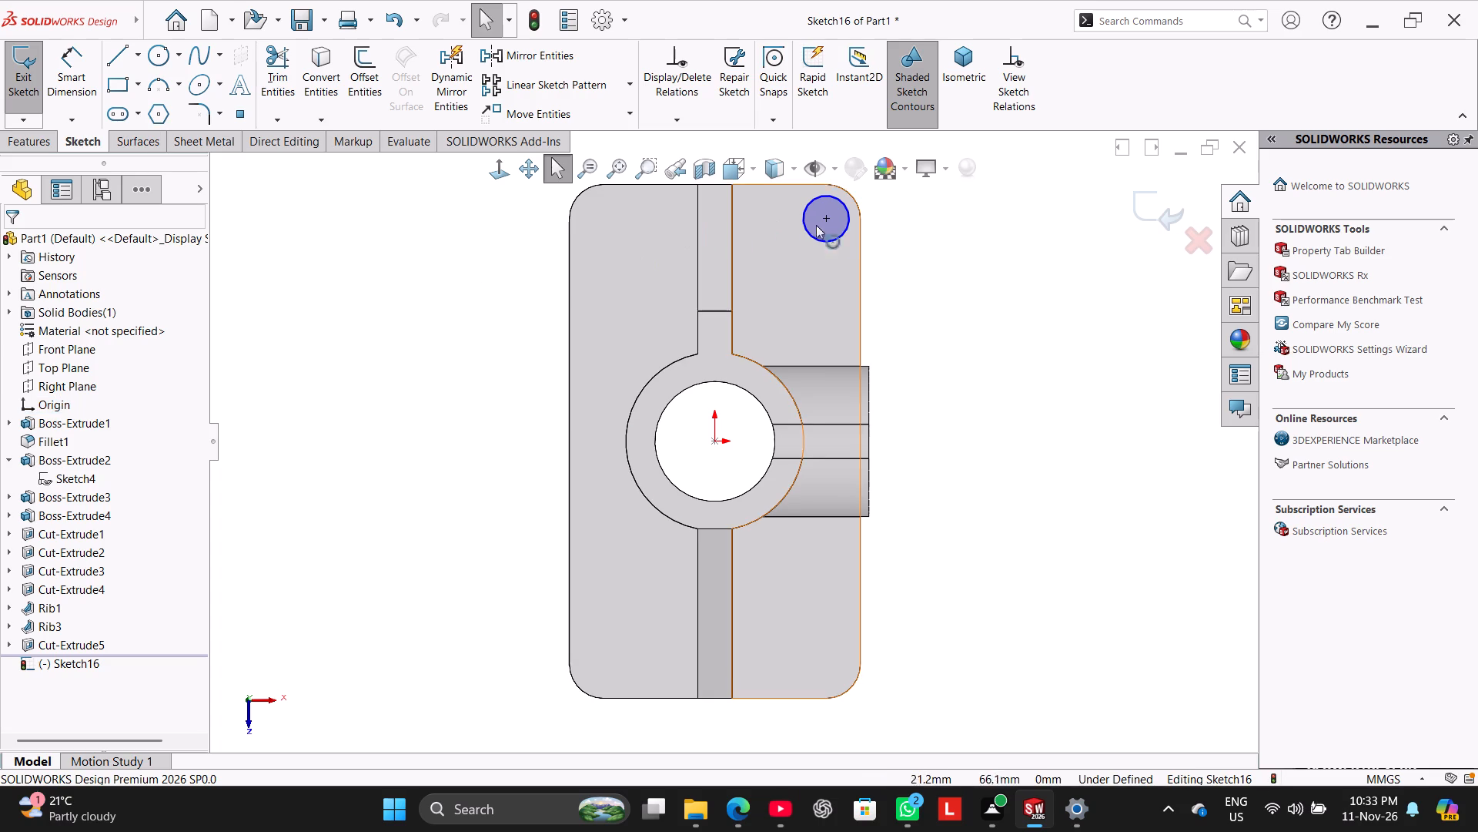
# Replace the circle at the base's rounded corner with a freehand circle of about 9.9 mm radius, set farther in from the edges.
pyautogui.rightClick(839, 234)
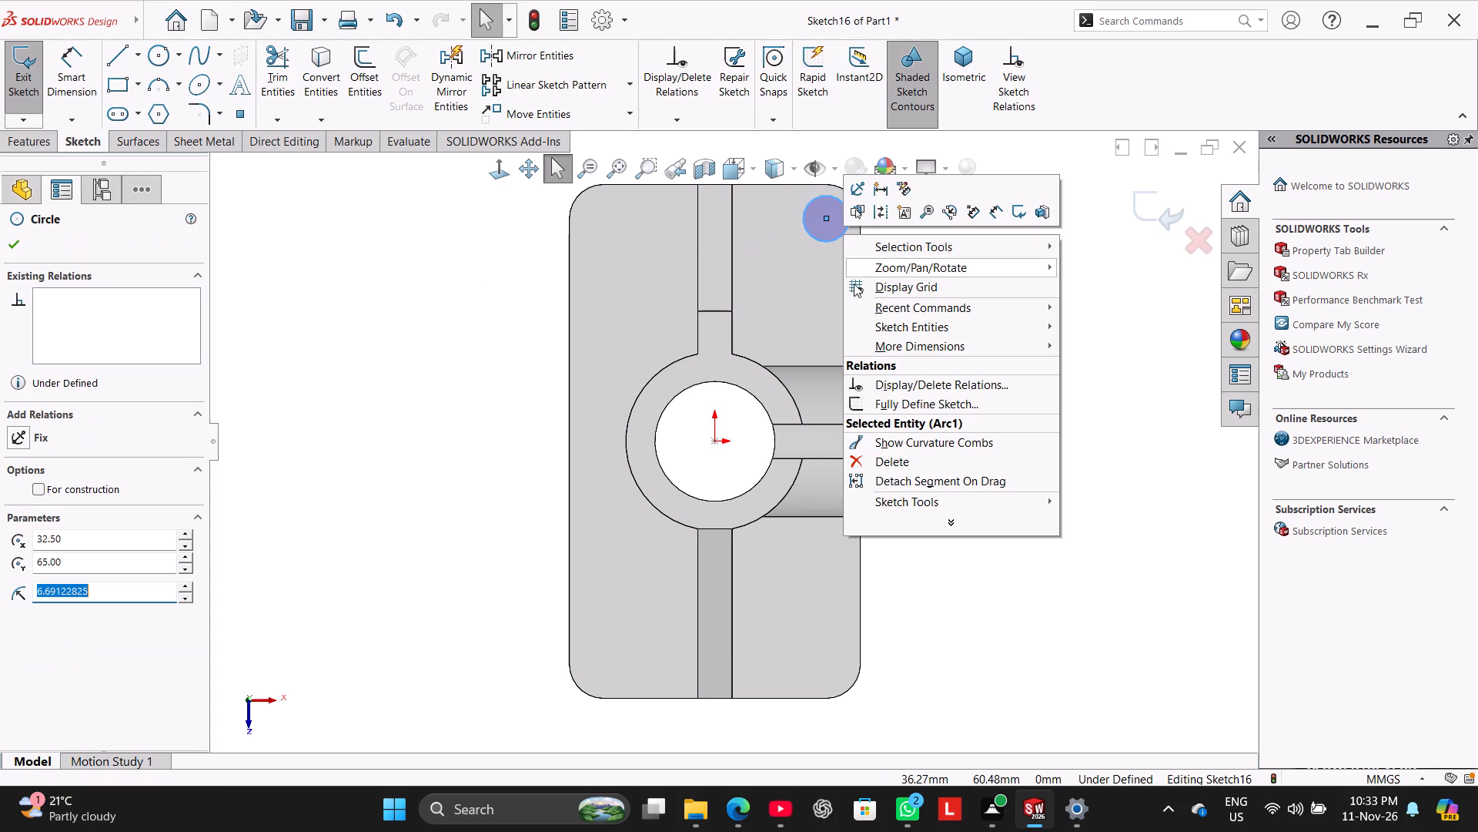
pyautogui.click(881, 463)
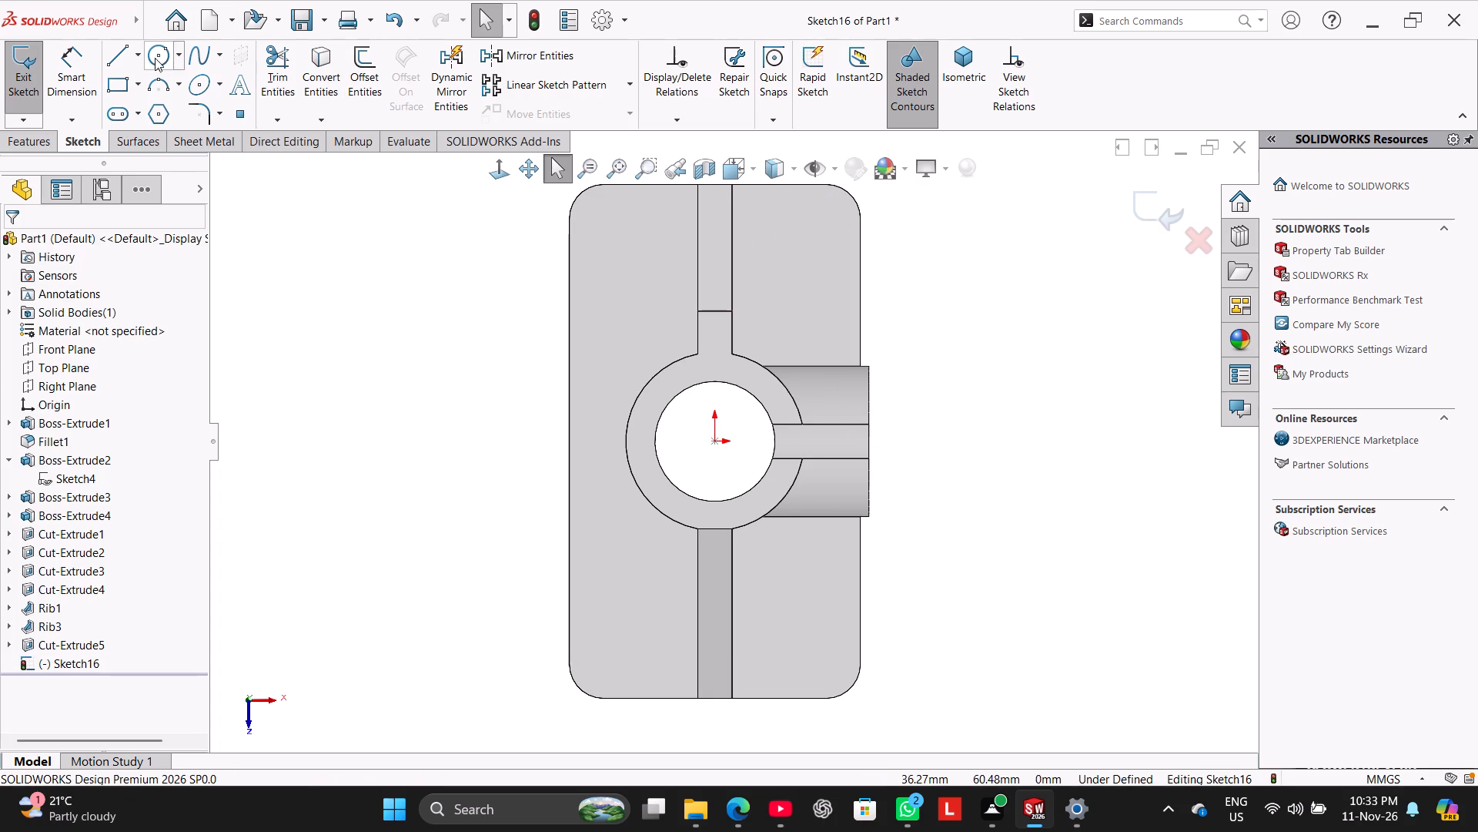
pyautogui.click(152, 61)
pyautogui.click(794, 243)
pyautogui.click(815, 269)
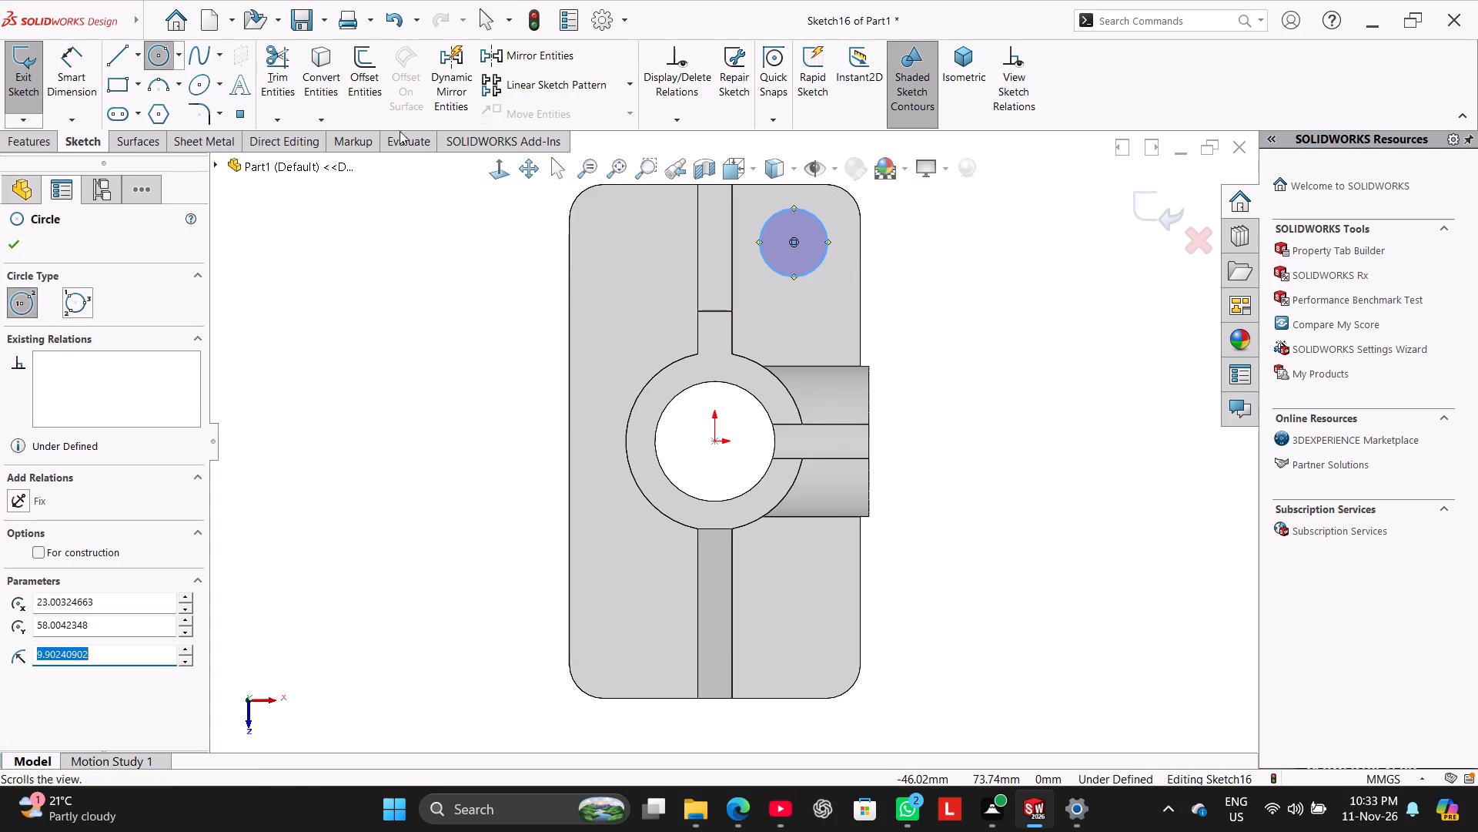
# Dimension the circle's centre 15 mm from the base's short edge beside the stepped rib.
pyautogui.click(85, 62)
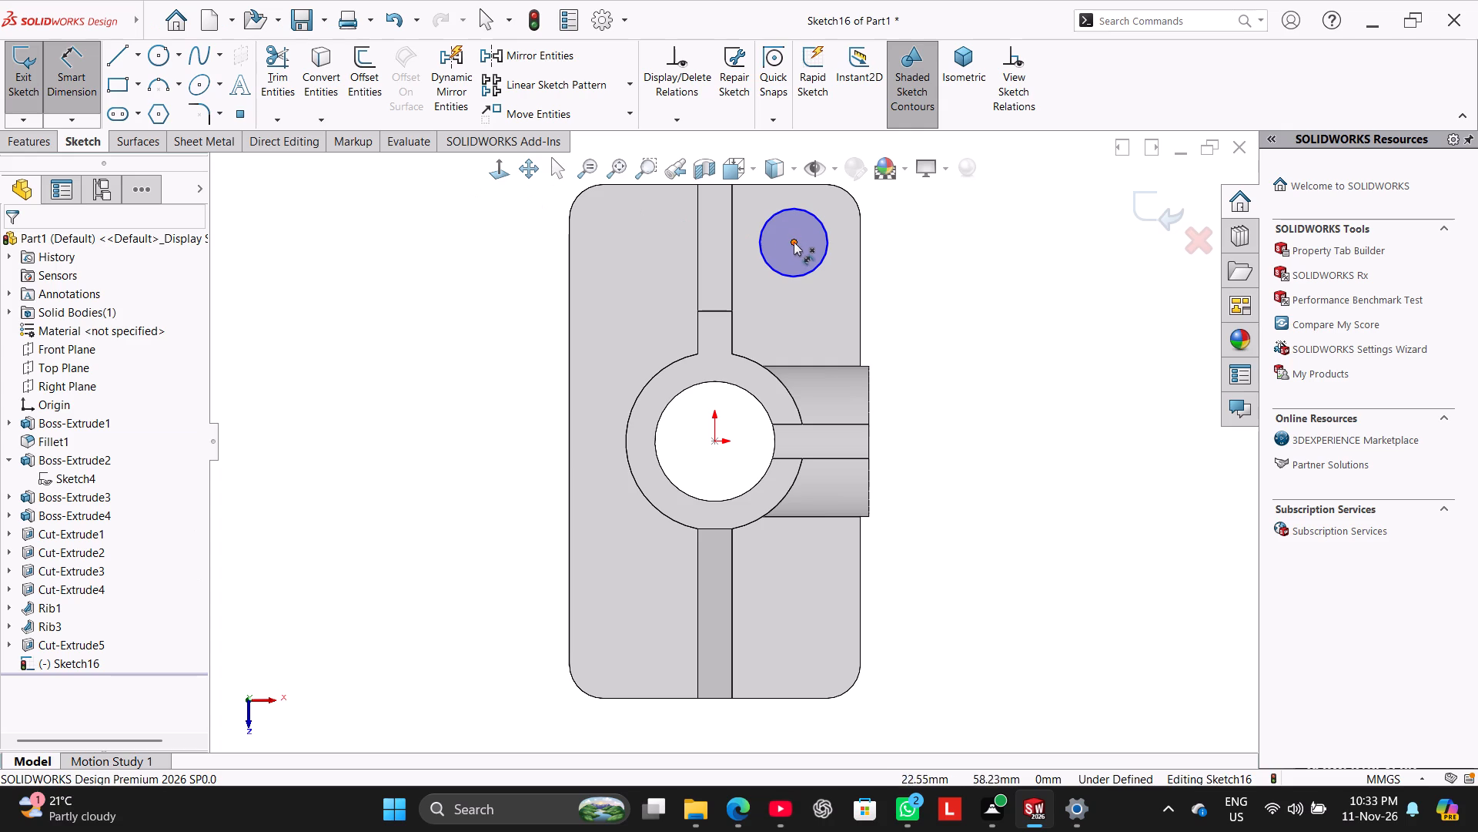
pyautogui.click(794, 243)
pyautogui.click(786, 185)
pyautogui.click(921, 210)
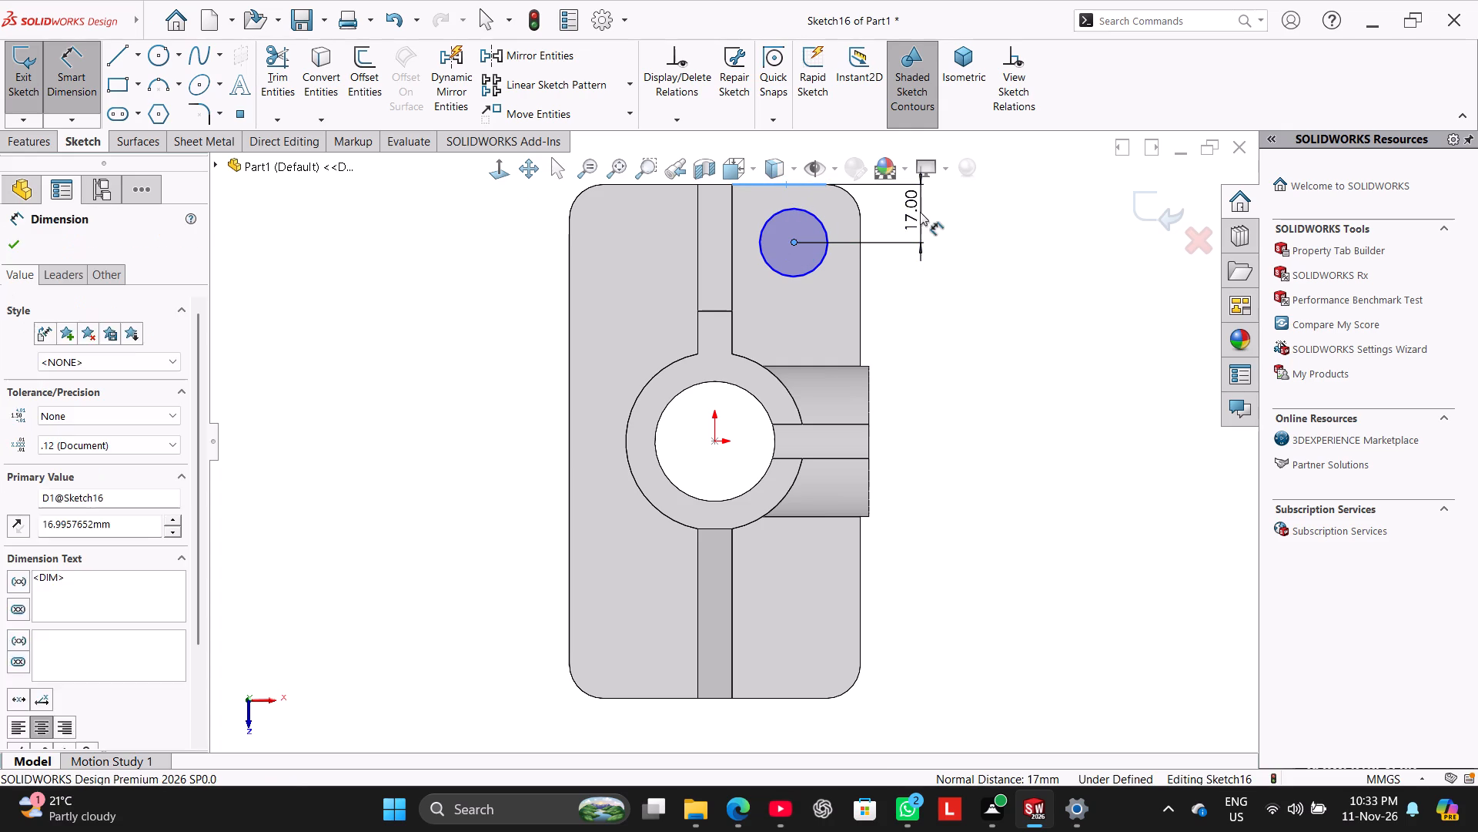
pyautogui.write('15')
pyautogui.press('Return')
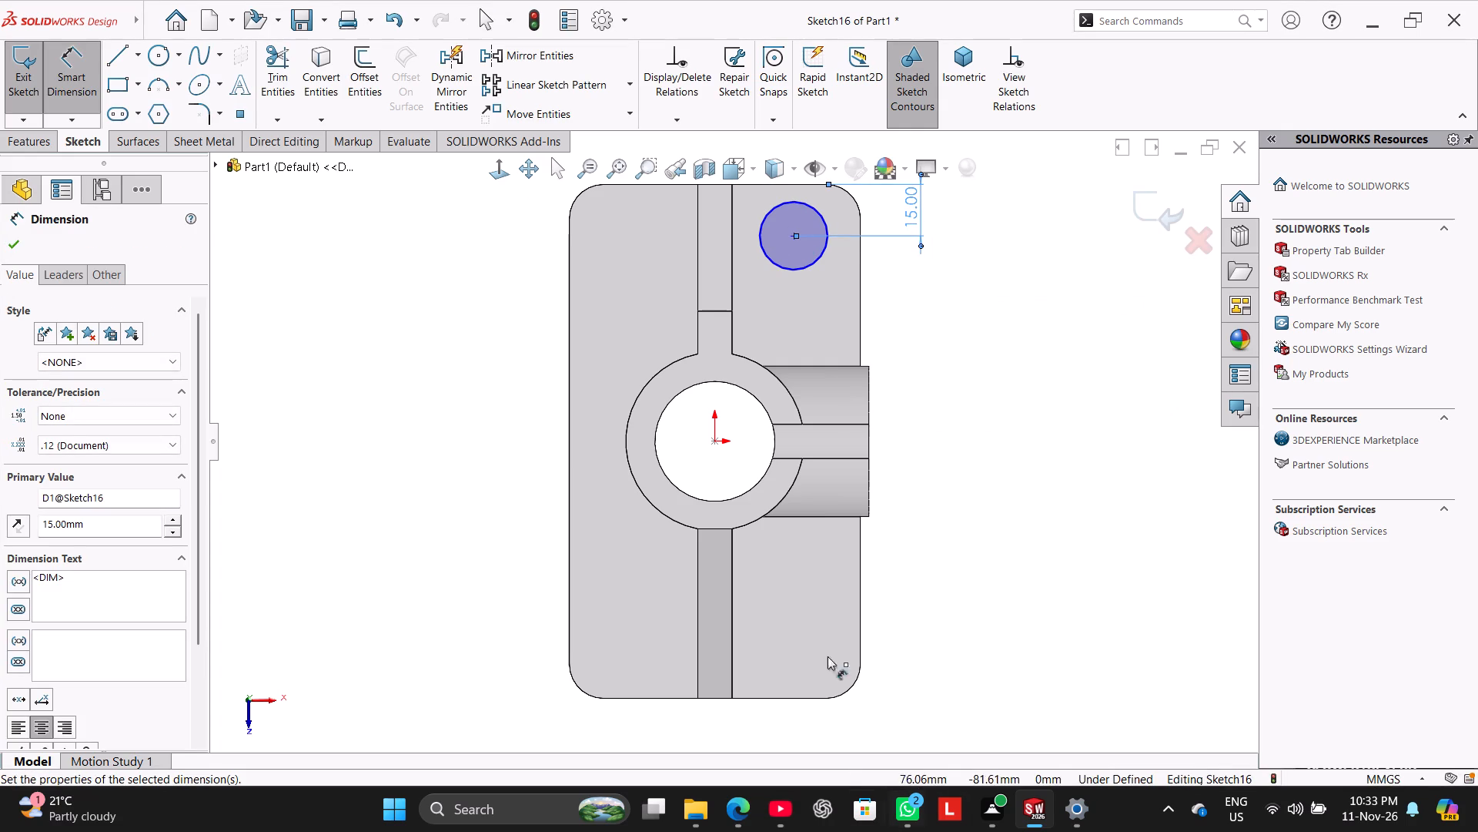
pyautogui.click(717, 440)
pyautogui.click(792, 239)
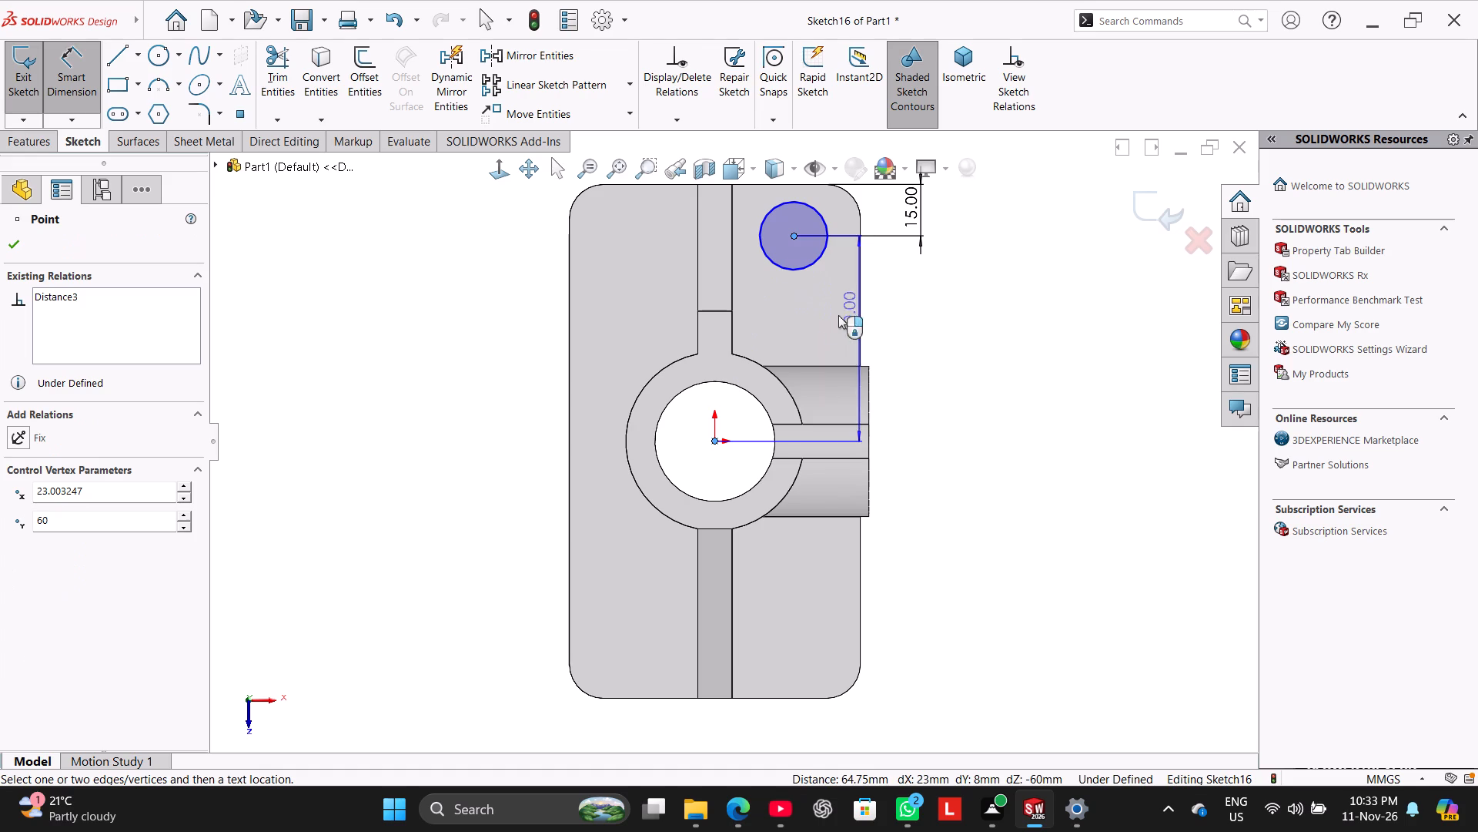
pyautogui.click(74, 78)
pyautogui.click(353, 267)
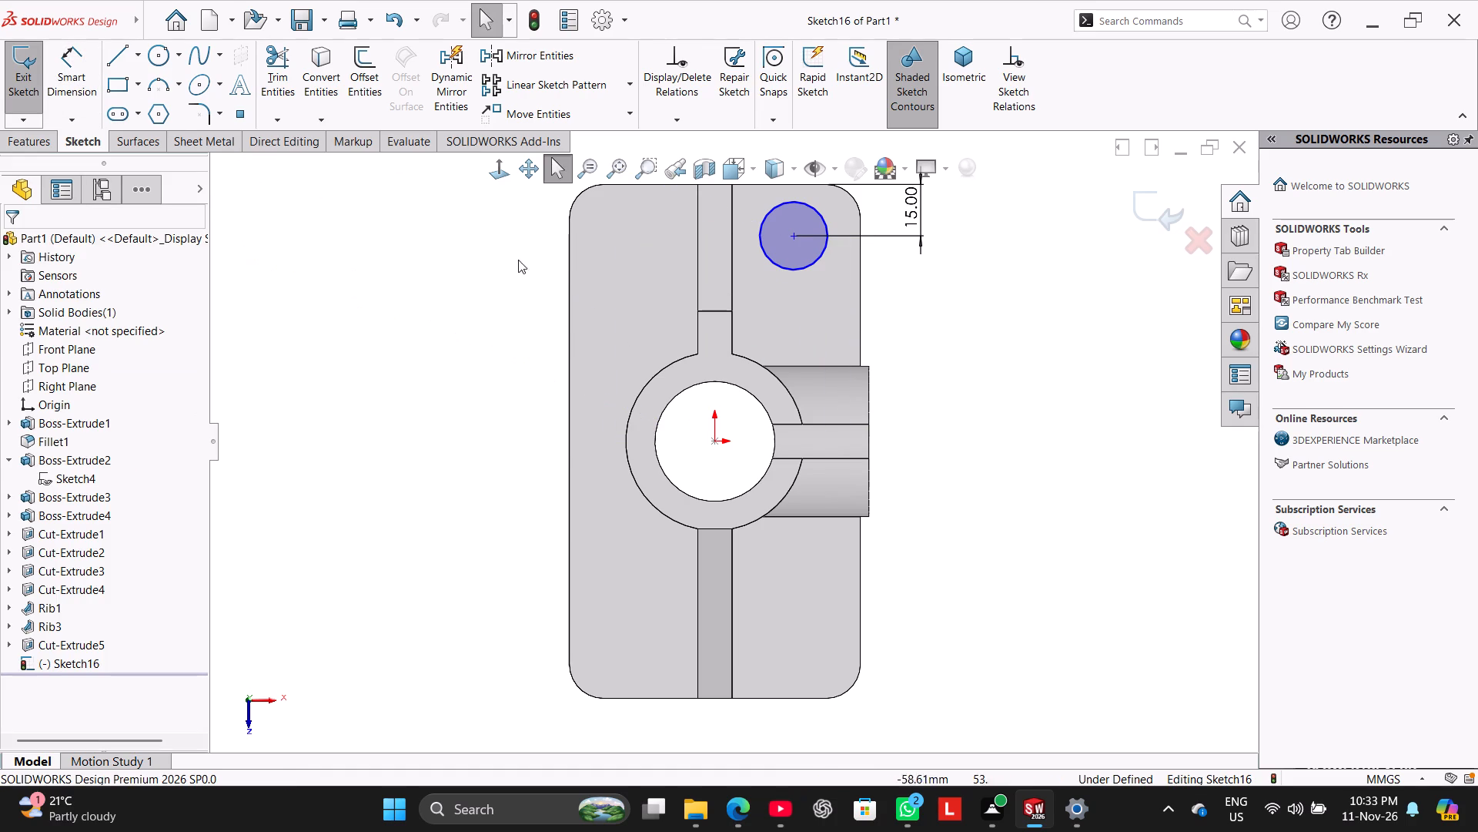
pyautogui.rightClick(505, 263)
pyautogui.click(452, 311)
# Dimension the horizontal distance between the circle's centre and the origin as 55/2 mm.
pyautogui.click(79, 69)
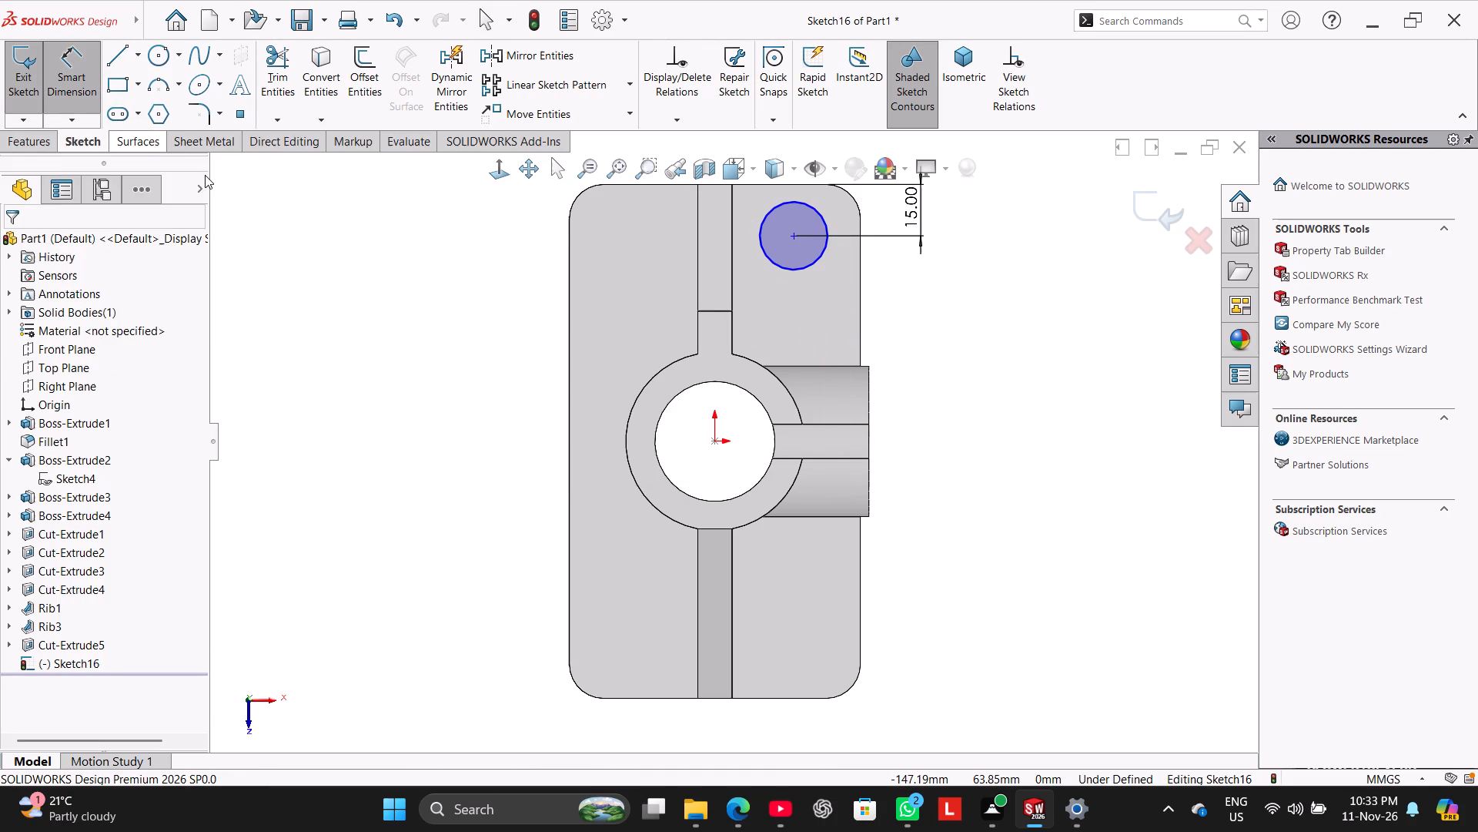
pyautogui.click(796, 236)
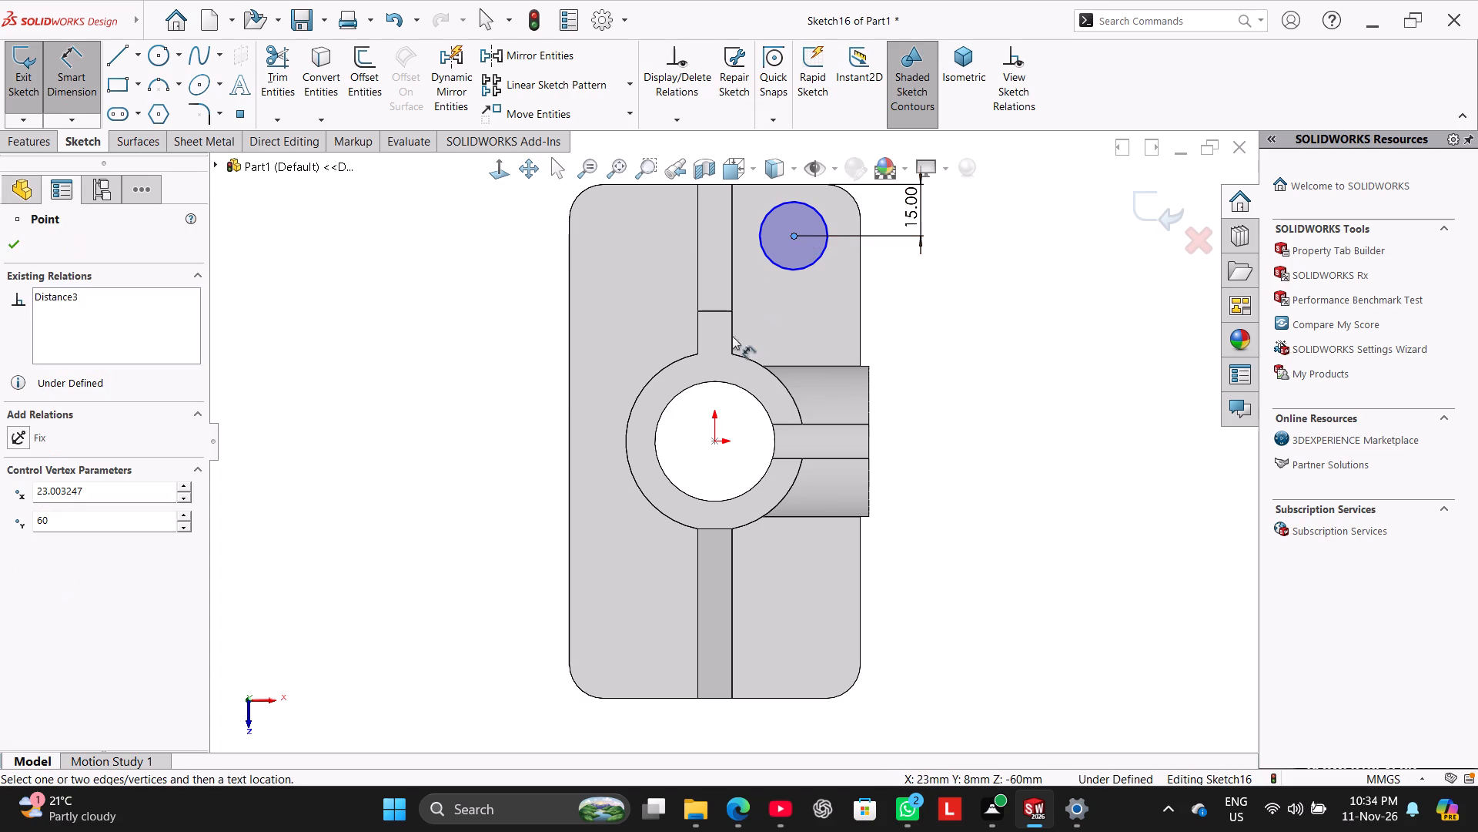
pyautogui.click(715, 443)
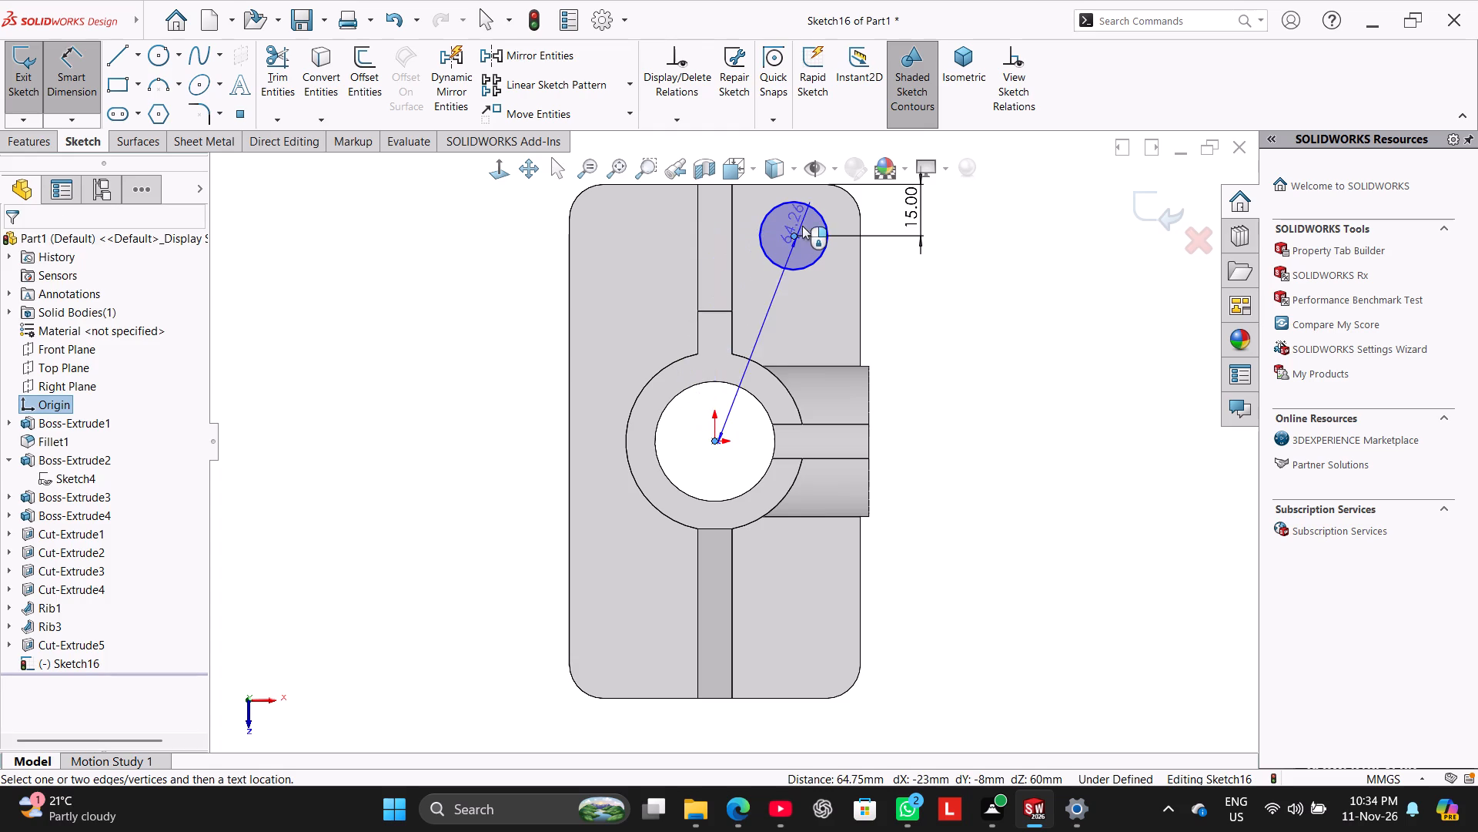
pyautogui.scroll(2, 790, 247)
pyautogui.click(751, 220)
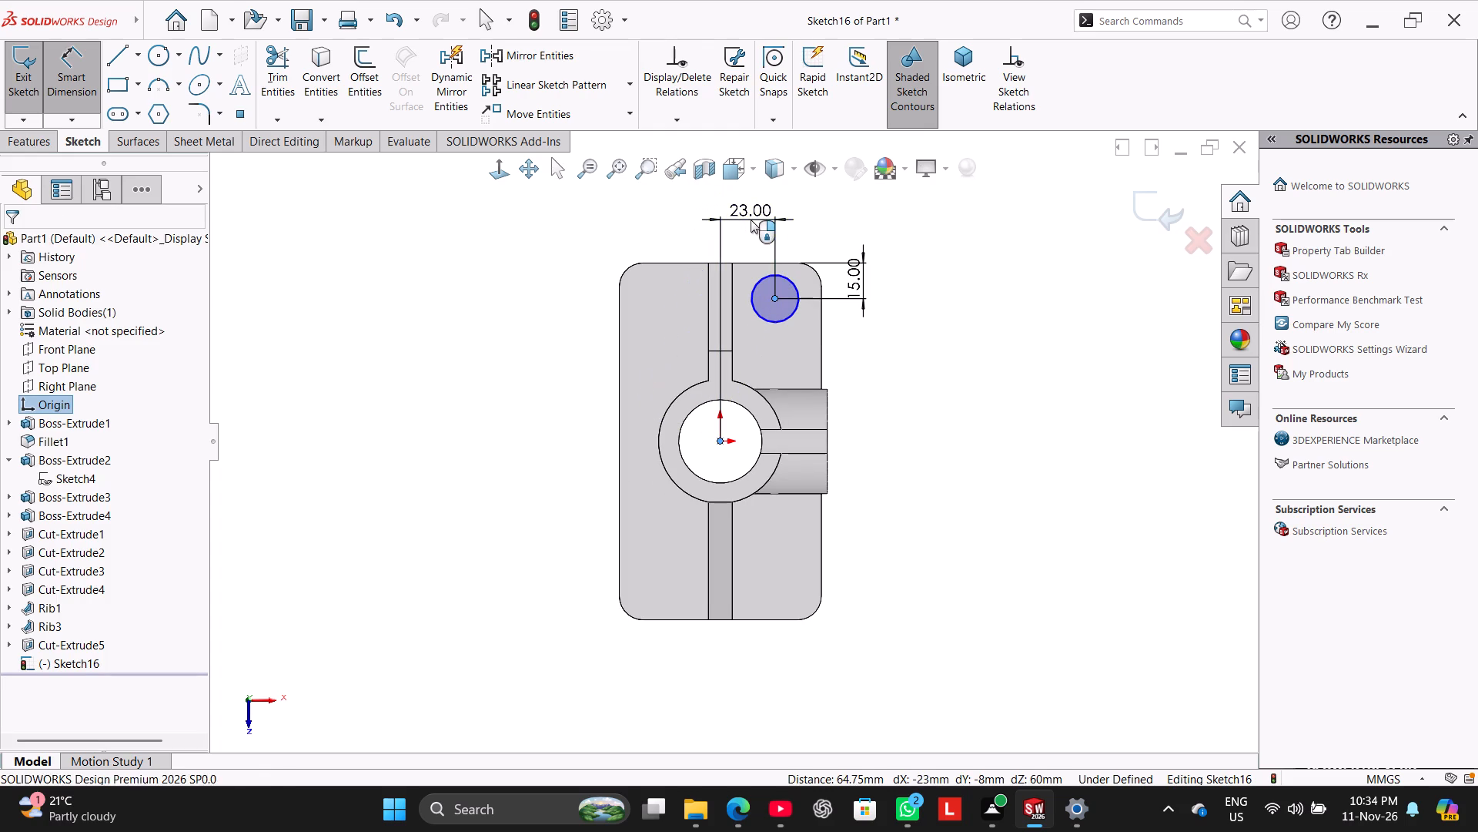
pyautogui.write('55')
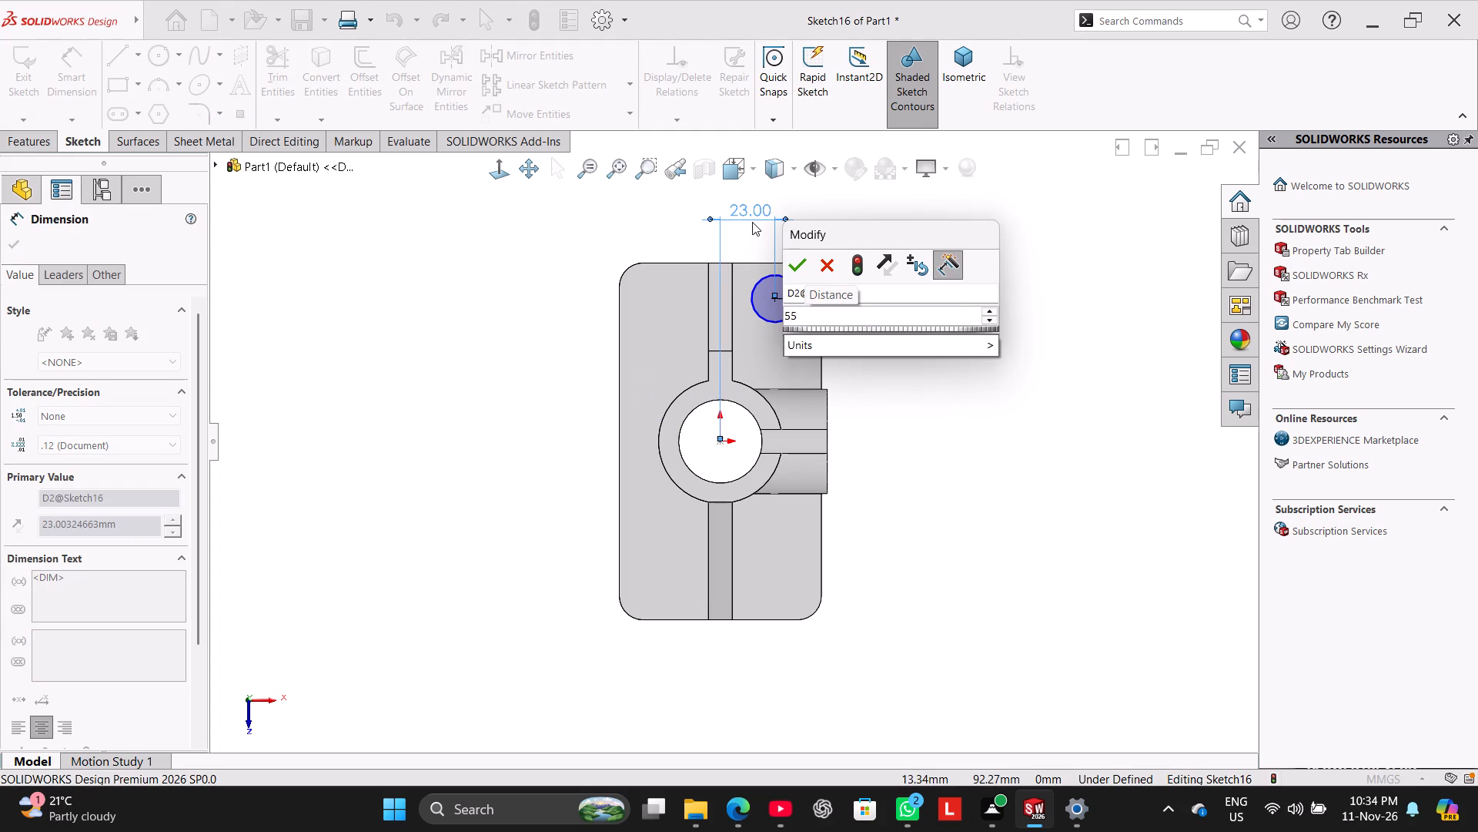
pyautogui.write('/2')
pyautogui.press('Return')
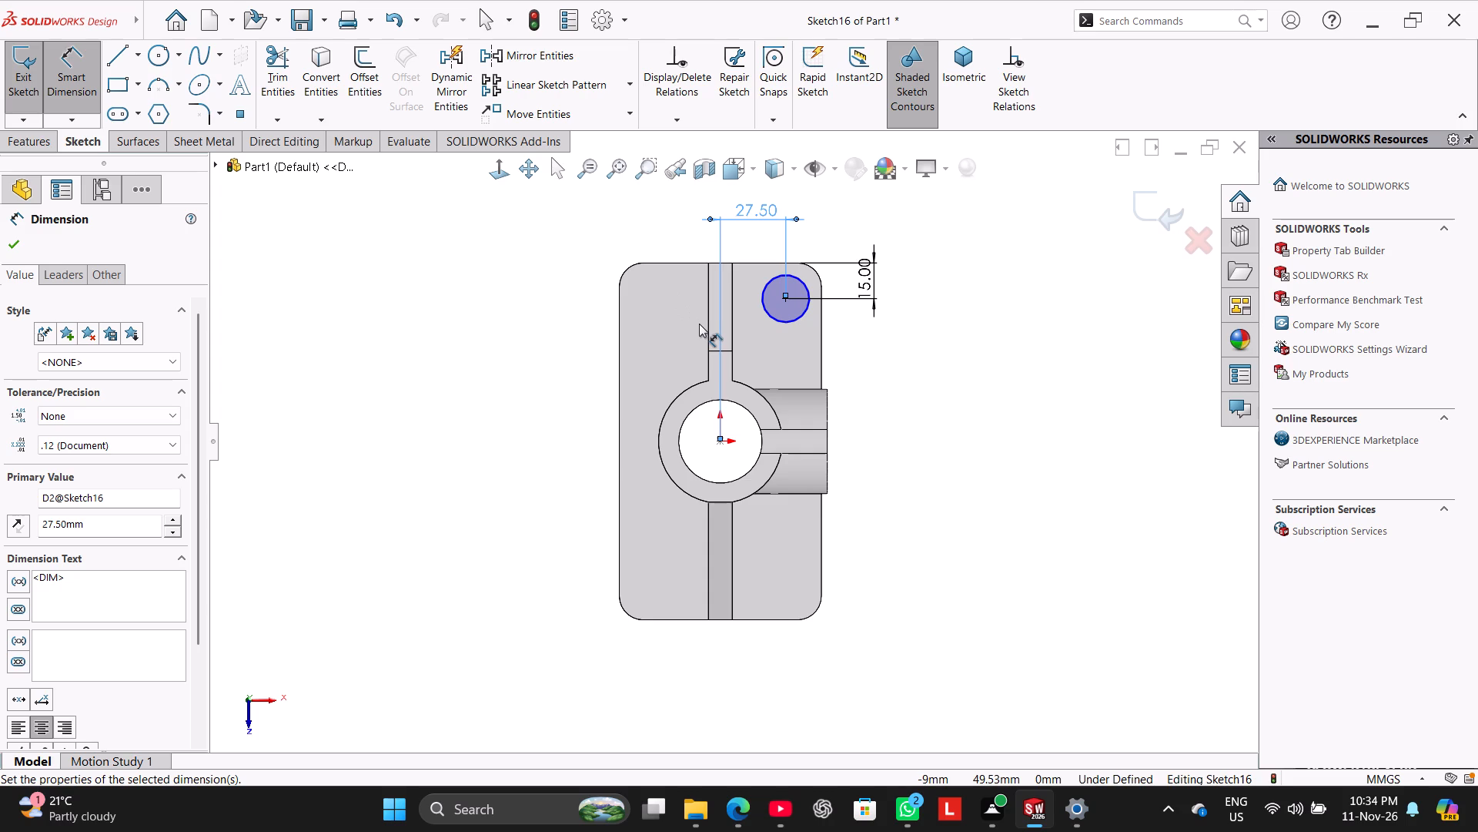
pyautogui.rightClick(510, 271)
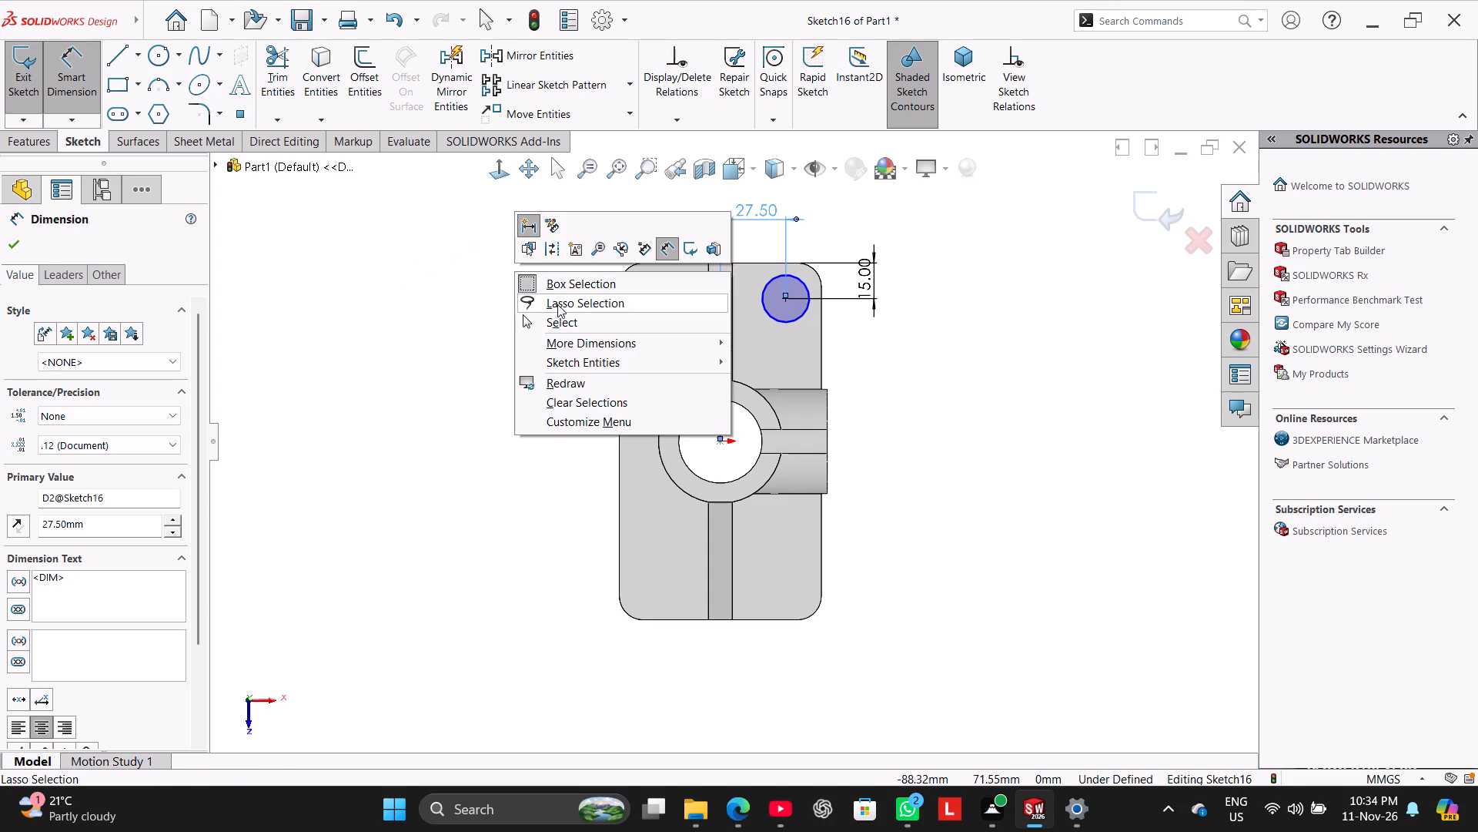
pyautogui.click(567, 319)
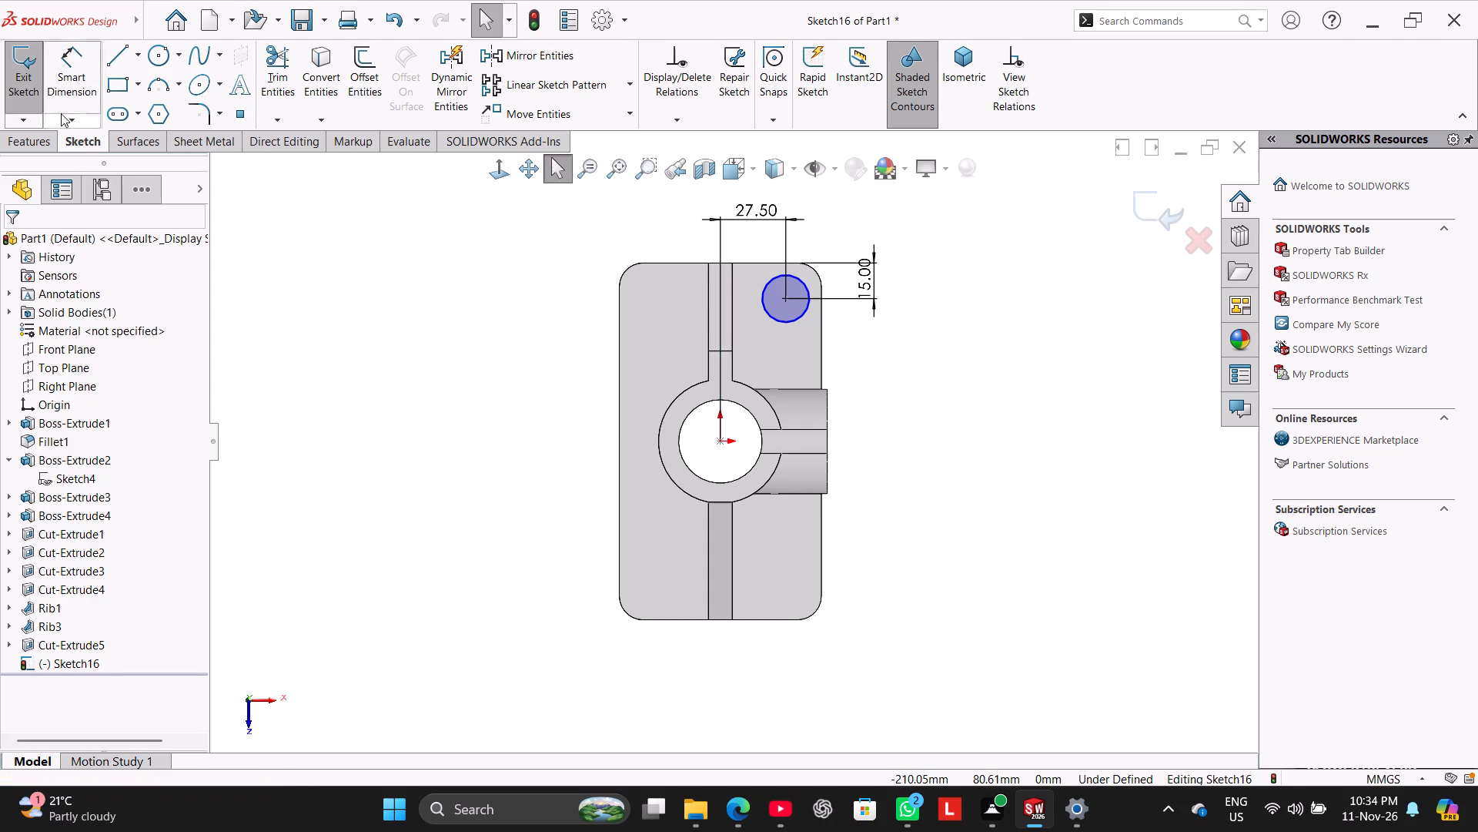
# Dimension the corner circle's diameter as 11 mm.
pyautogui.click(89, 88)
pyautogui.click(774, 317)
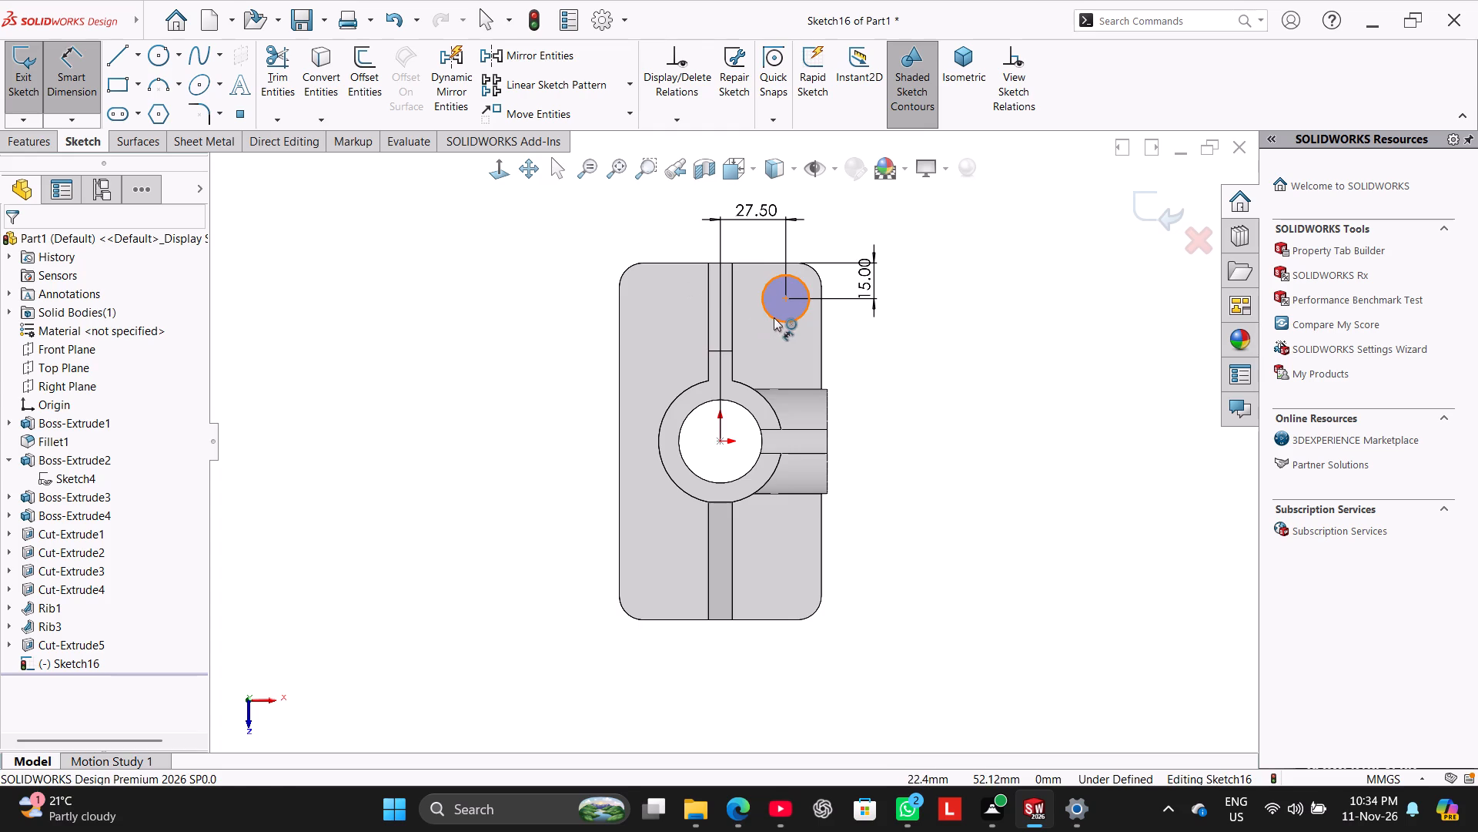
pyautogui.click(861, 206)
pyautogui.write('11')
pyautogui.press('Return')
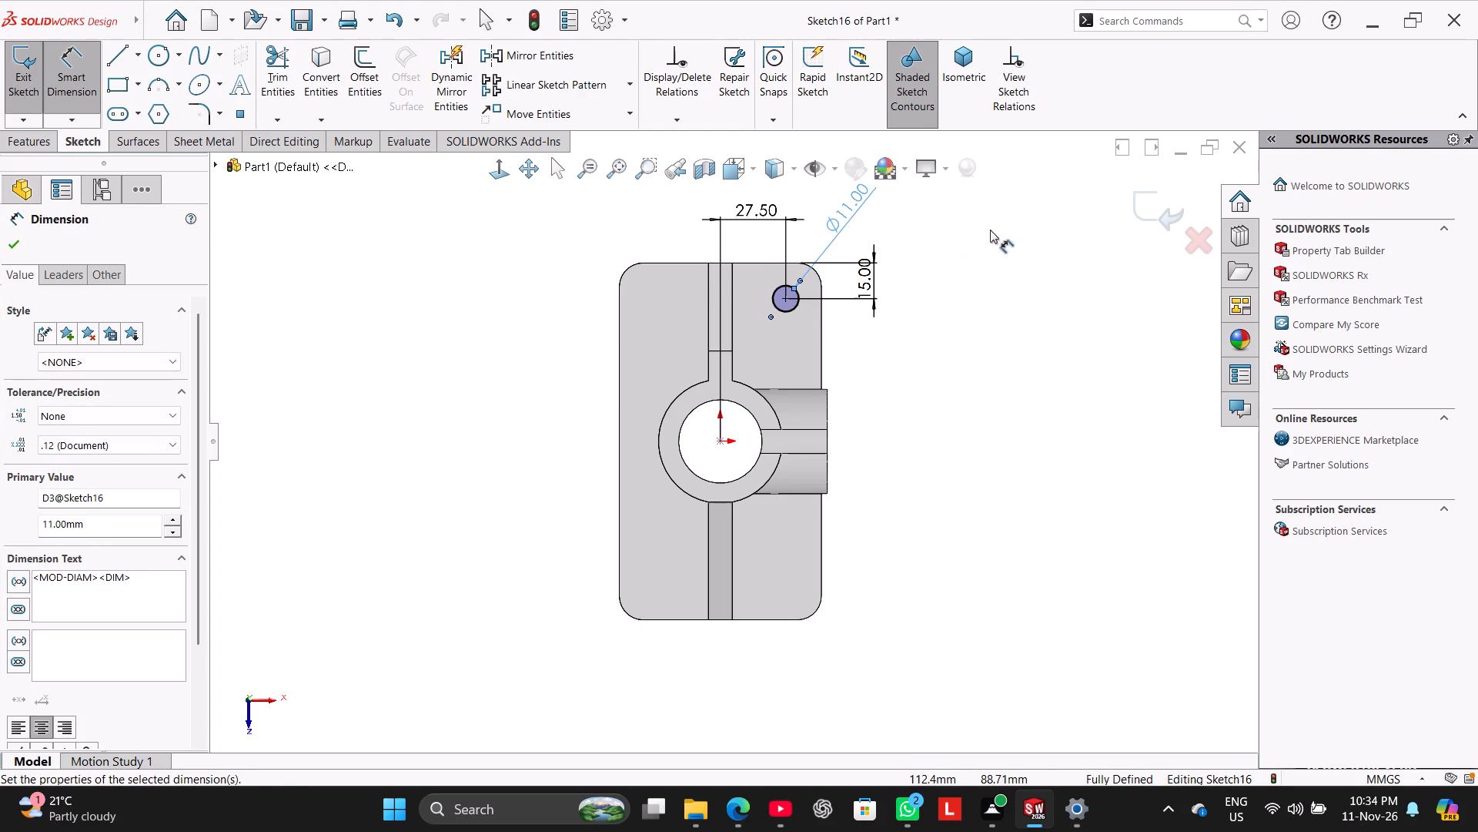
pyautogui.rightClick(991, 228)
pyautogui.click(1017, 270)
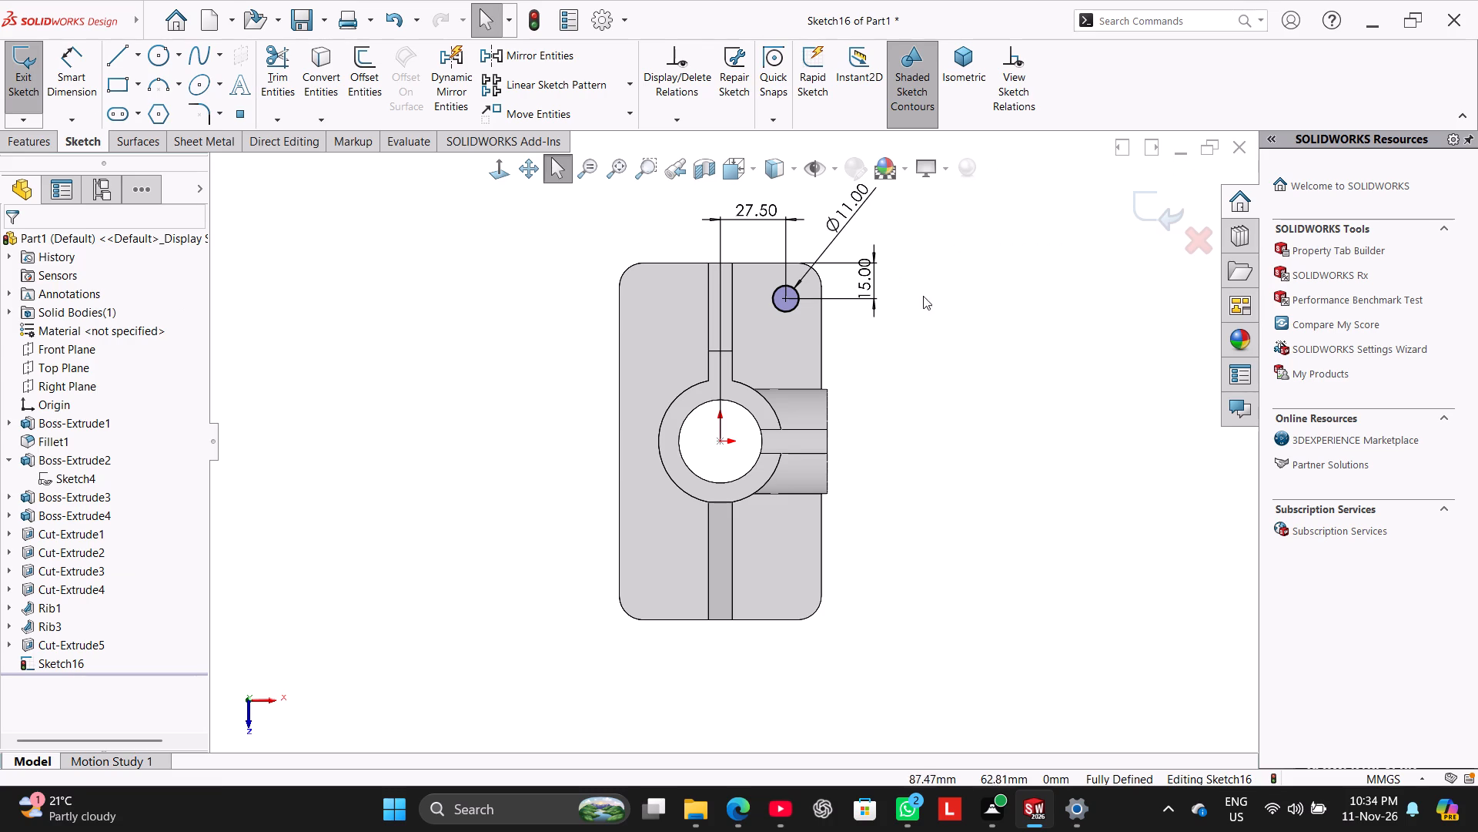
# Set up a linear sketch pattern of the 11 mm circle along the base's short edge, with two instances spaced 55 mm apart.
pyautogui.click(794, 311)
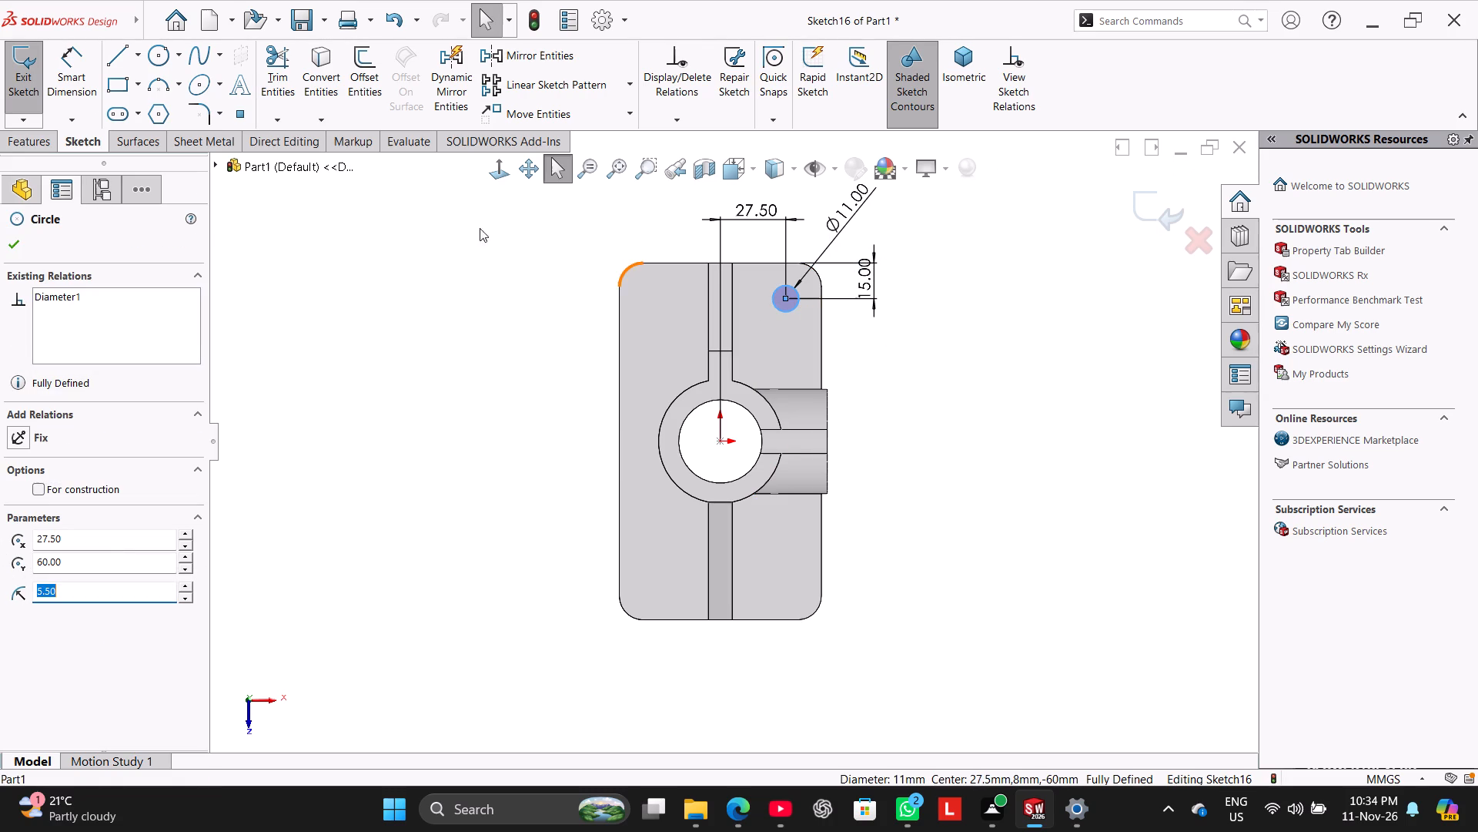
pyautogui.click(626, 88)
pyautogui.click(614, 131)
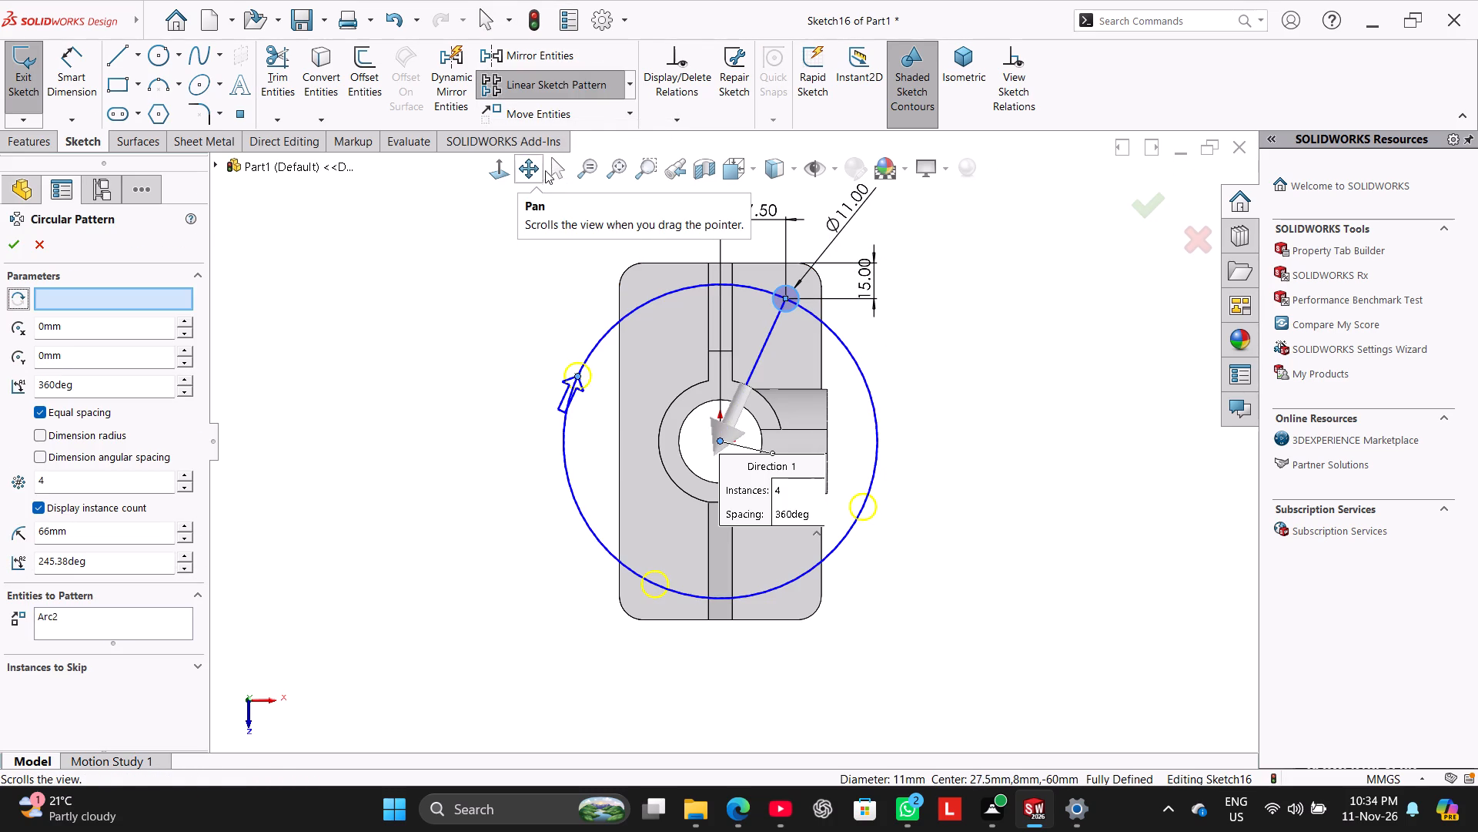
pyautogui.click(631, 84)
pyautogui.click(607, 107)
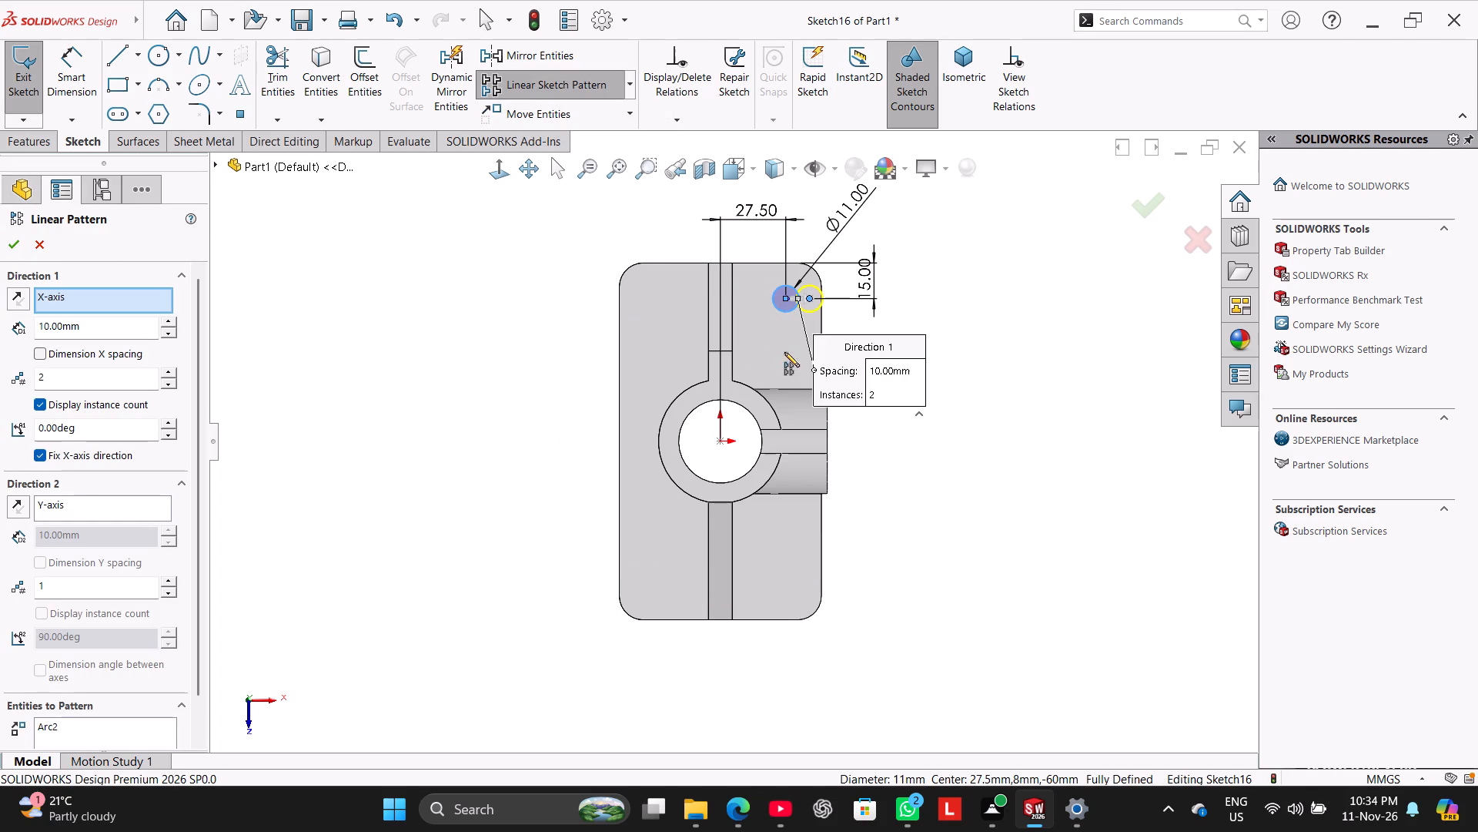
pyautogui.click(757, 262)
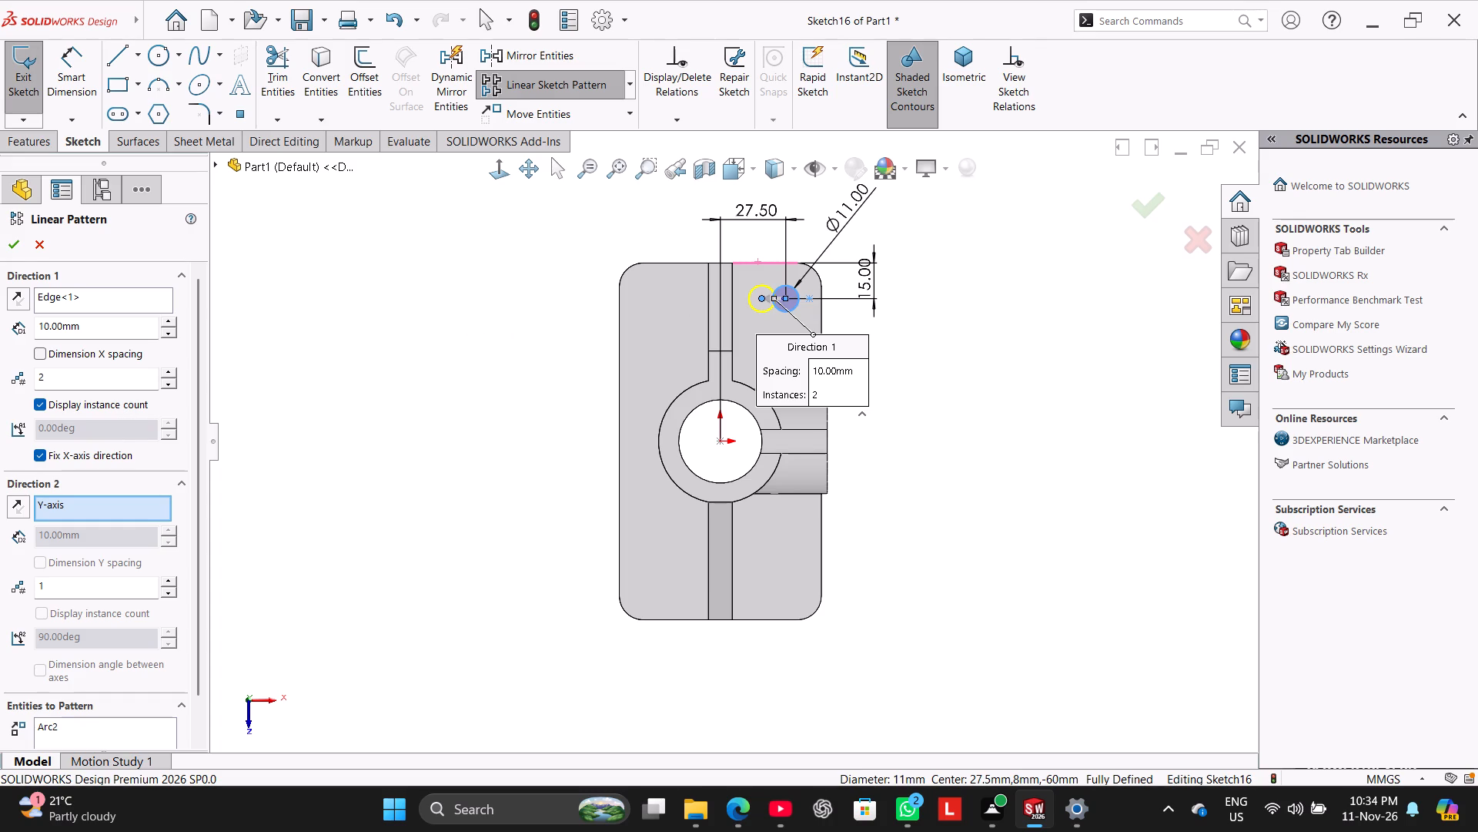
pyautogui.doubleClick(102, 332)
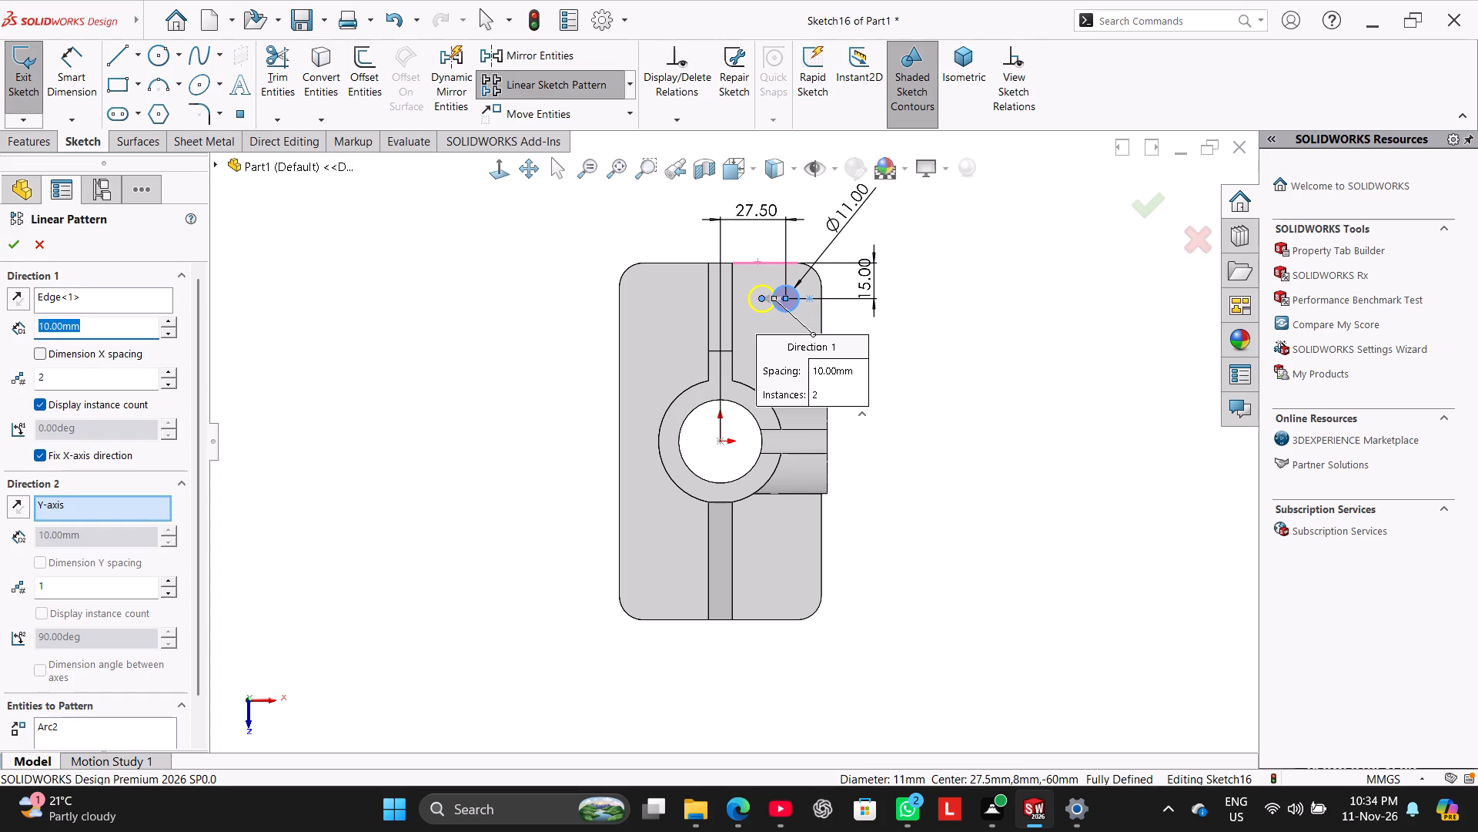
pyautogui.write('55')
pyautogui.press('Return')
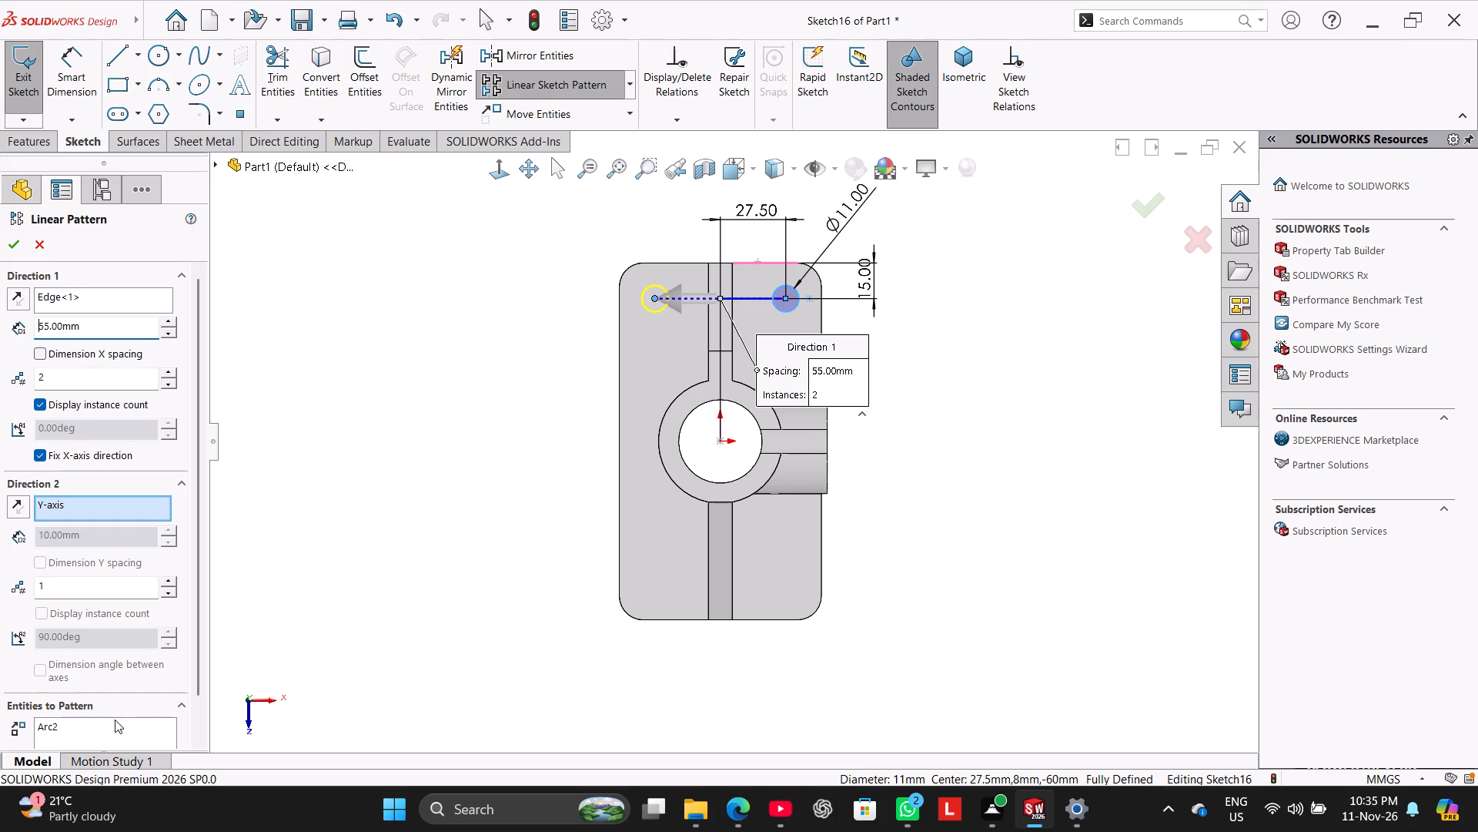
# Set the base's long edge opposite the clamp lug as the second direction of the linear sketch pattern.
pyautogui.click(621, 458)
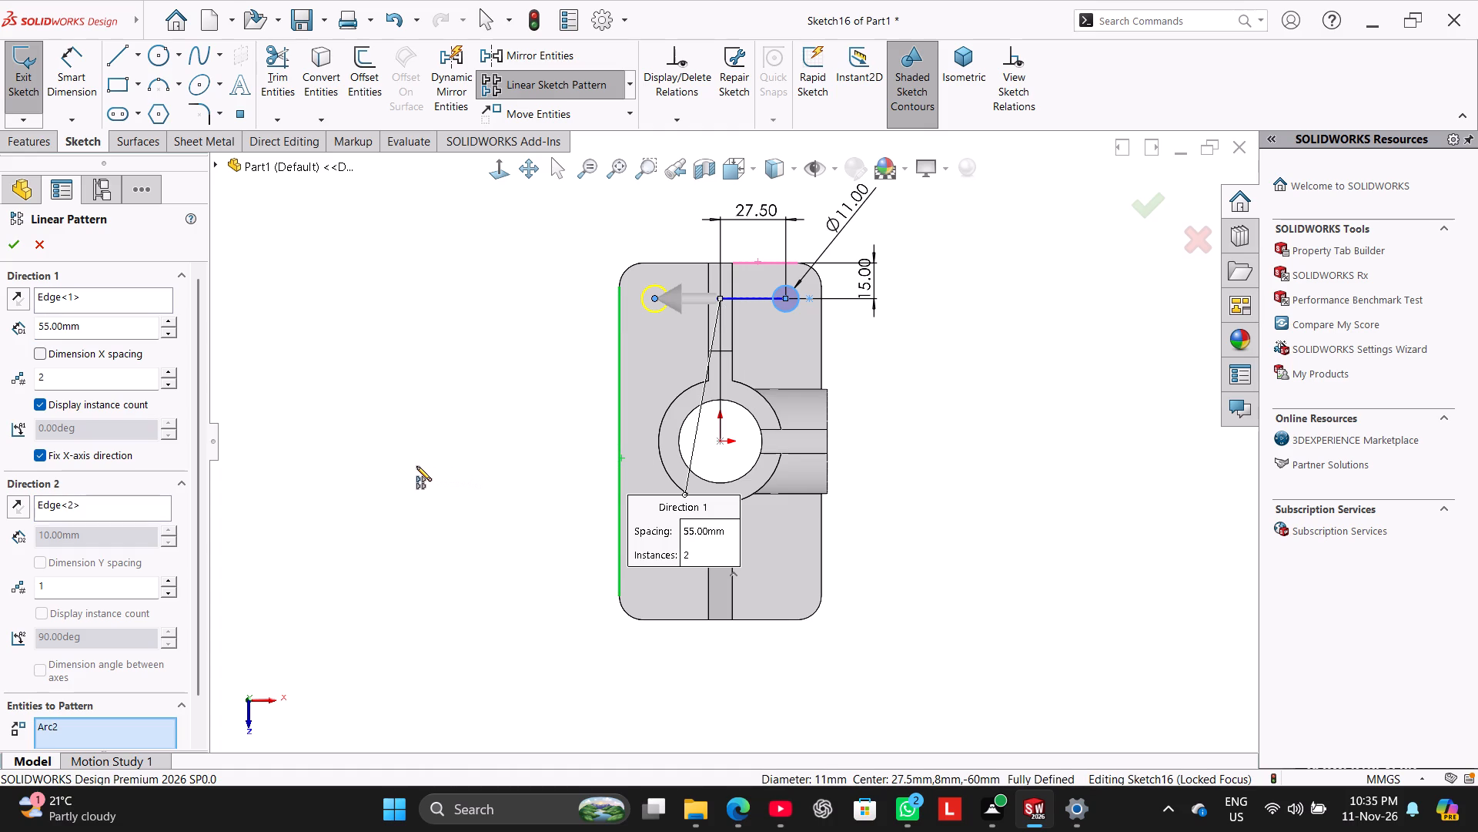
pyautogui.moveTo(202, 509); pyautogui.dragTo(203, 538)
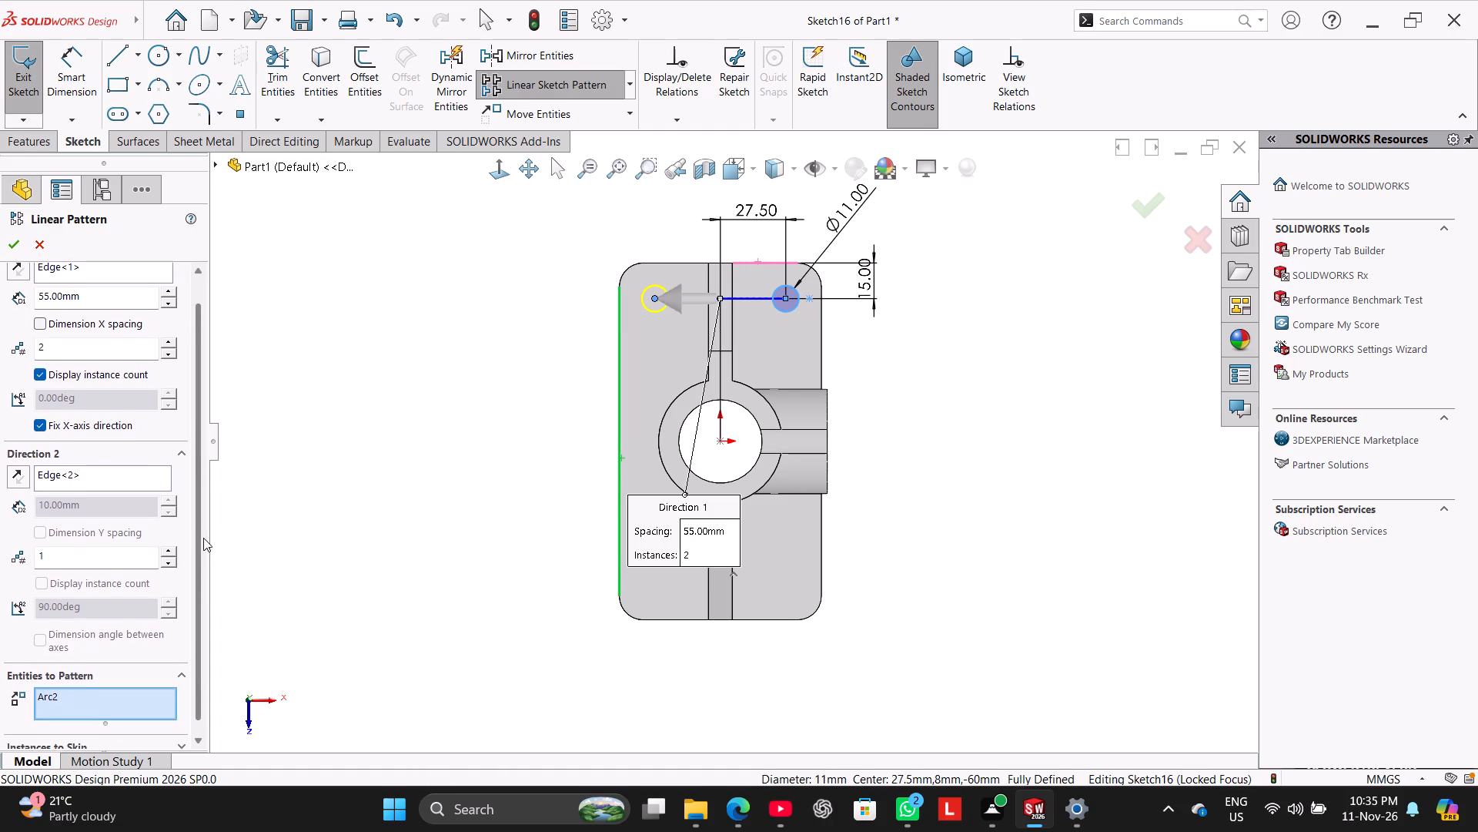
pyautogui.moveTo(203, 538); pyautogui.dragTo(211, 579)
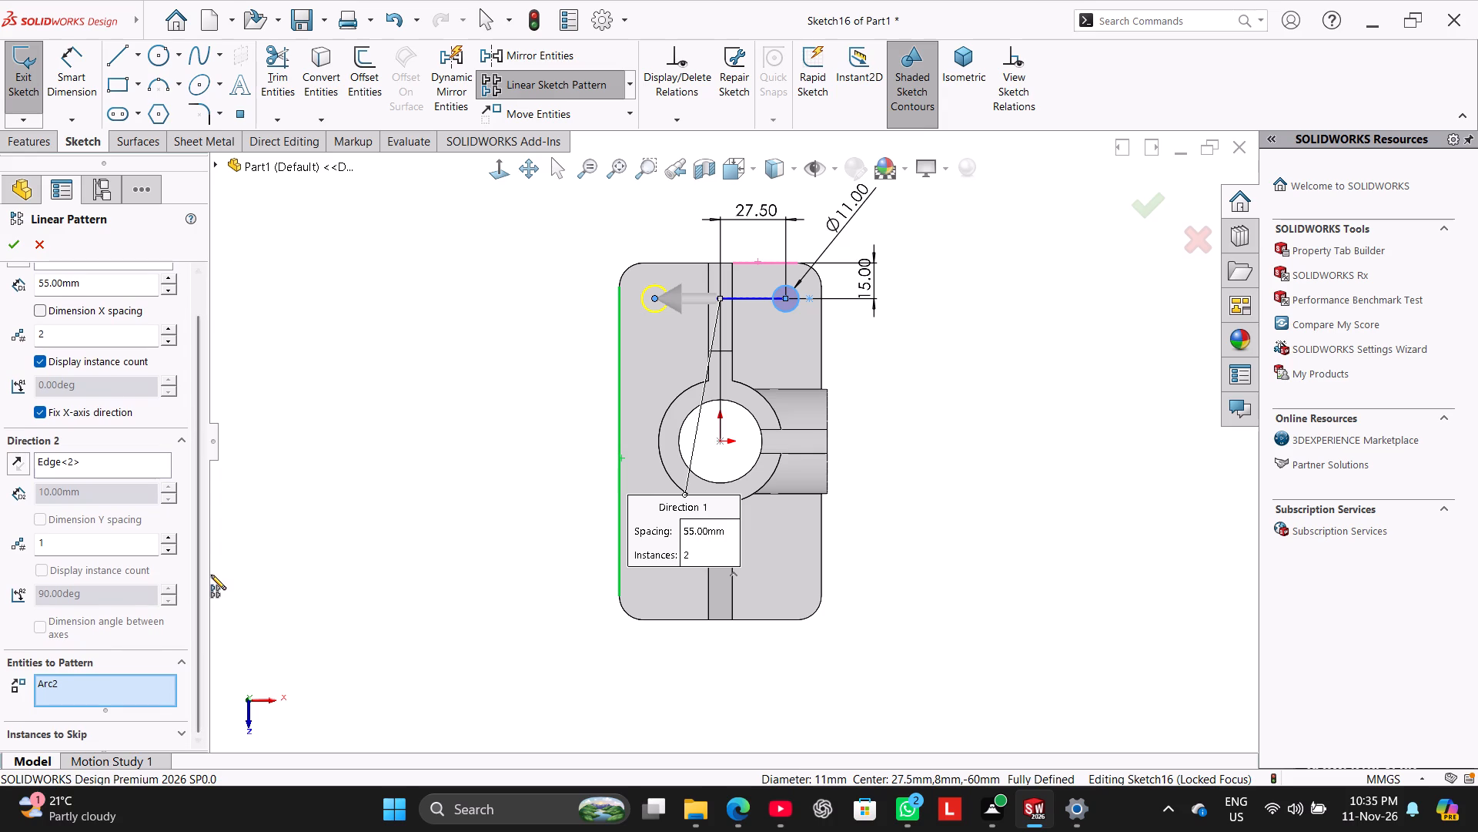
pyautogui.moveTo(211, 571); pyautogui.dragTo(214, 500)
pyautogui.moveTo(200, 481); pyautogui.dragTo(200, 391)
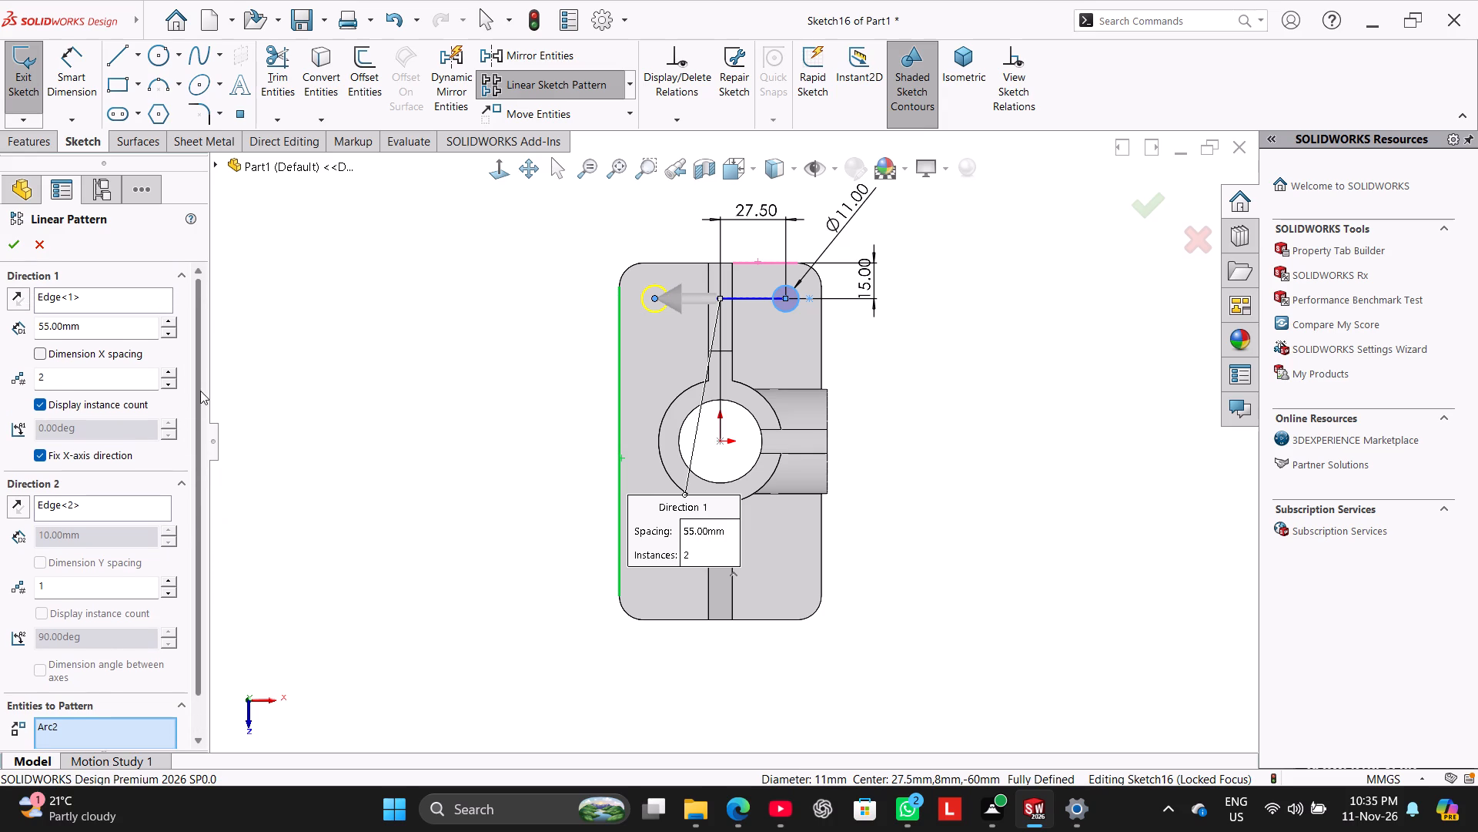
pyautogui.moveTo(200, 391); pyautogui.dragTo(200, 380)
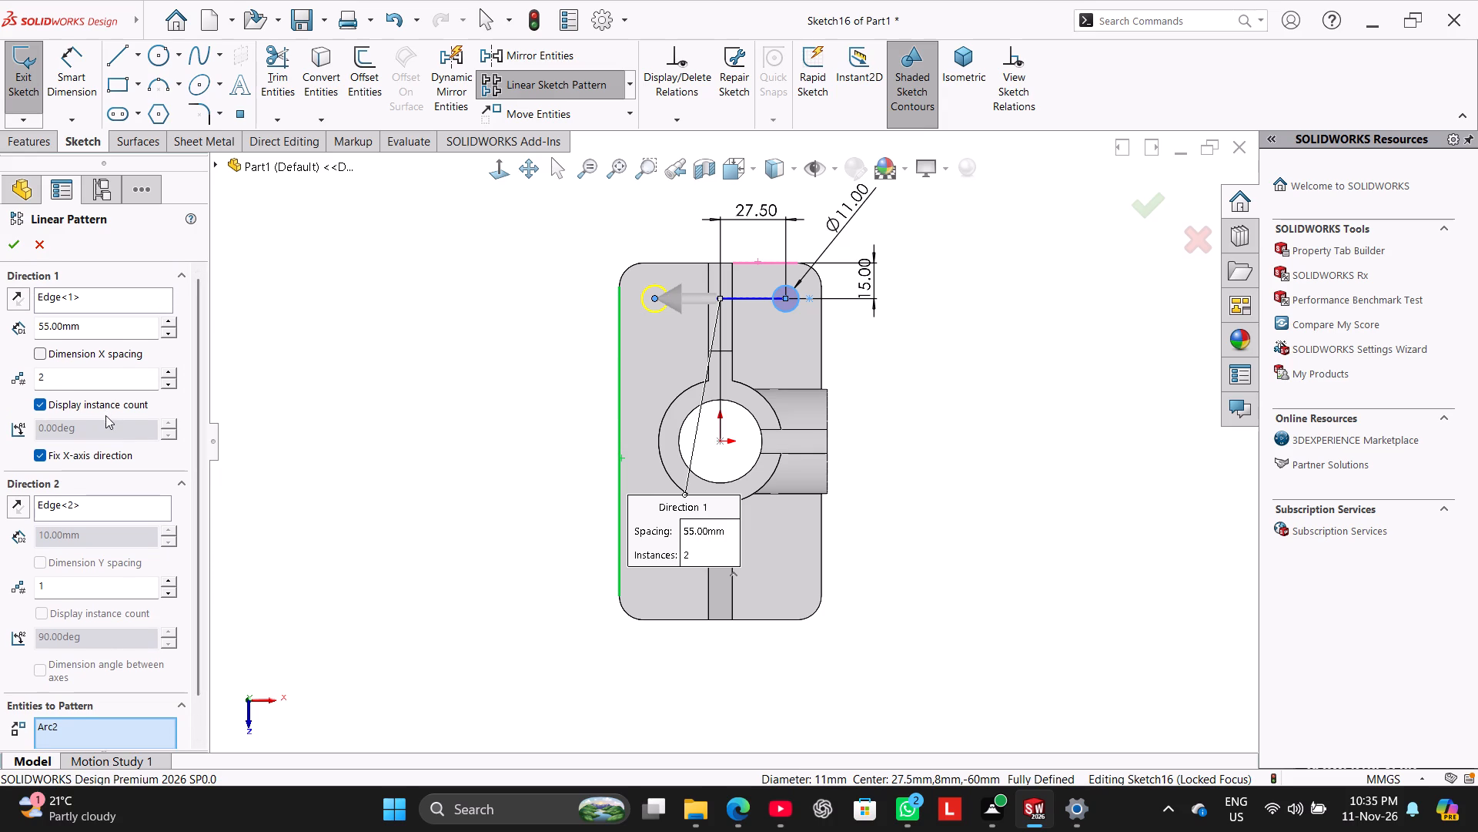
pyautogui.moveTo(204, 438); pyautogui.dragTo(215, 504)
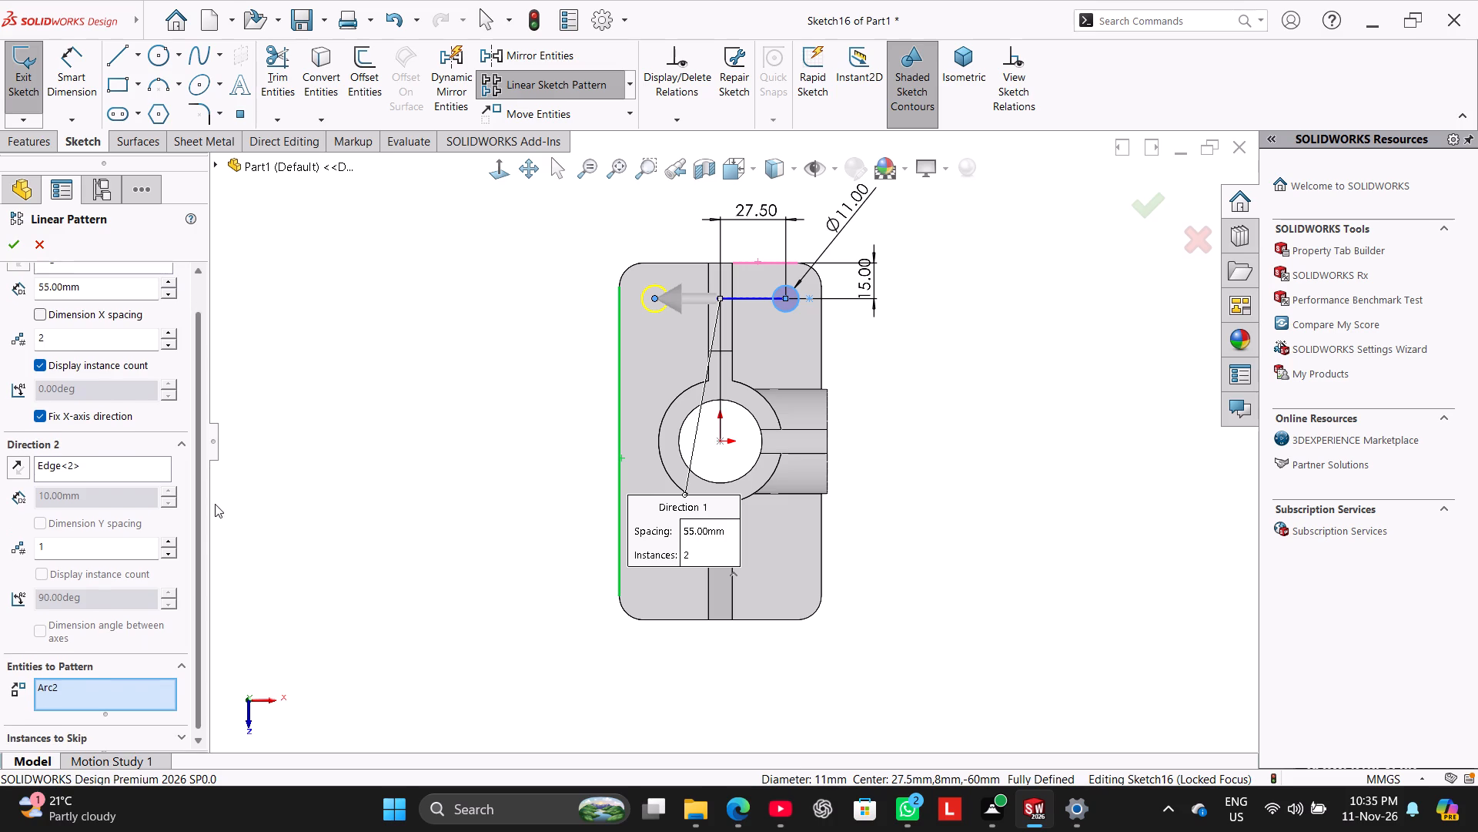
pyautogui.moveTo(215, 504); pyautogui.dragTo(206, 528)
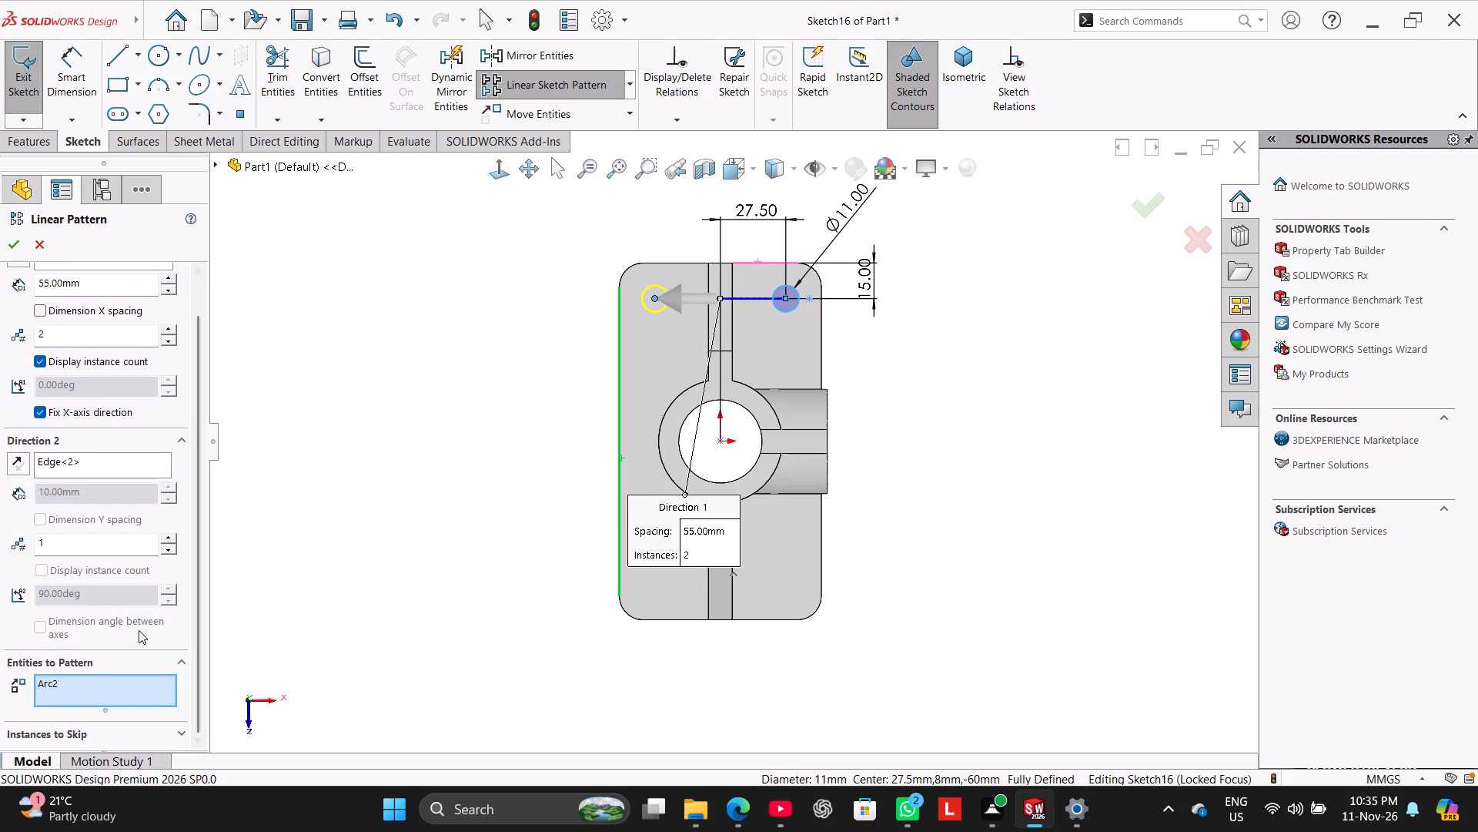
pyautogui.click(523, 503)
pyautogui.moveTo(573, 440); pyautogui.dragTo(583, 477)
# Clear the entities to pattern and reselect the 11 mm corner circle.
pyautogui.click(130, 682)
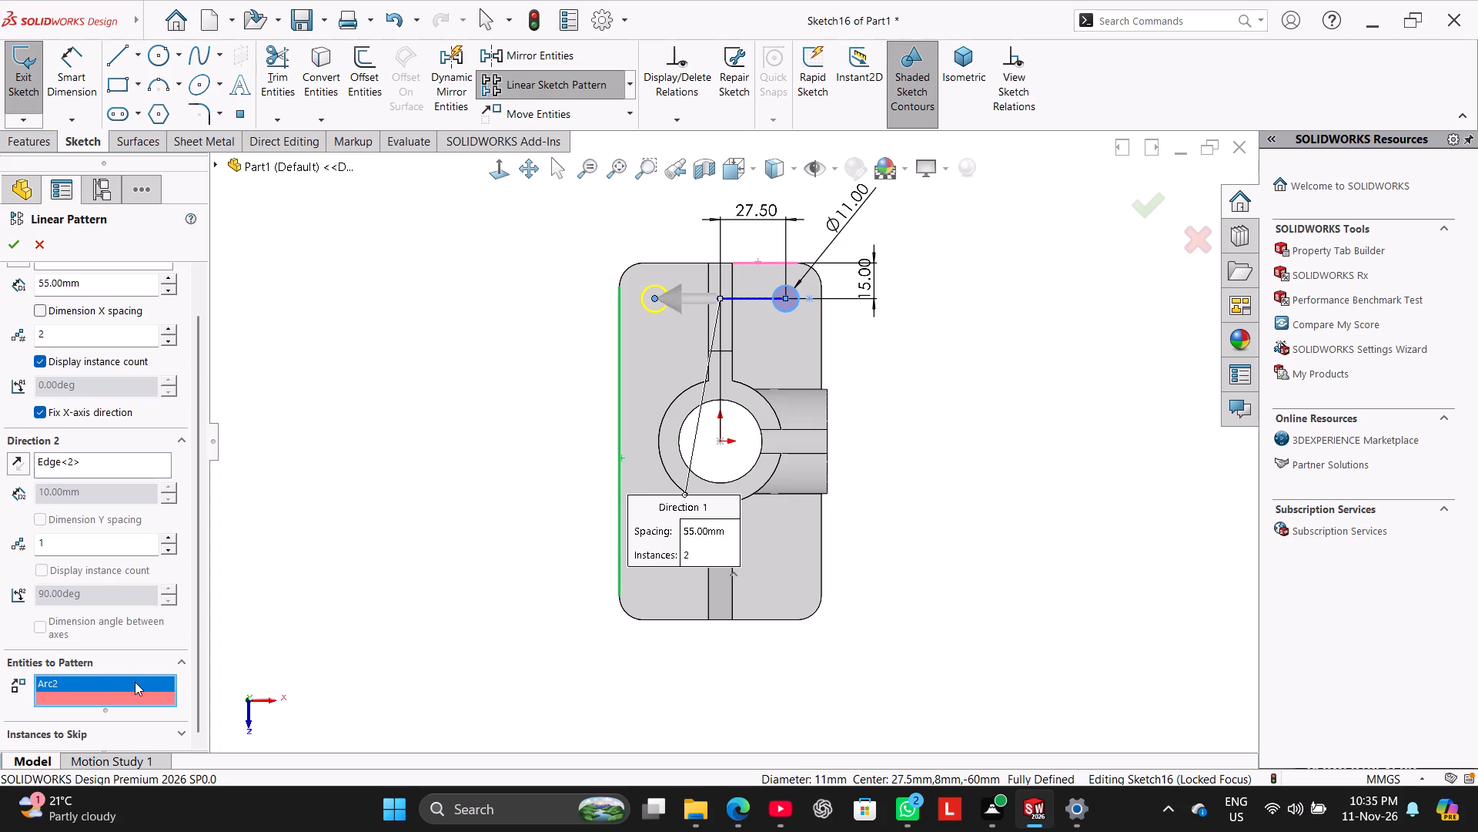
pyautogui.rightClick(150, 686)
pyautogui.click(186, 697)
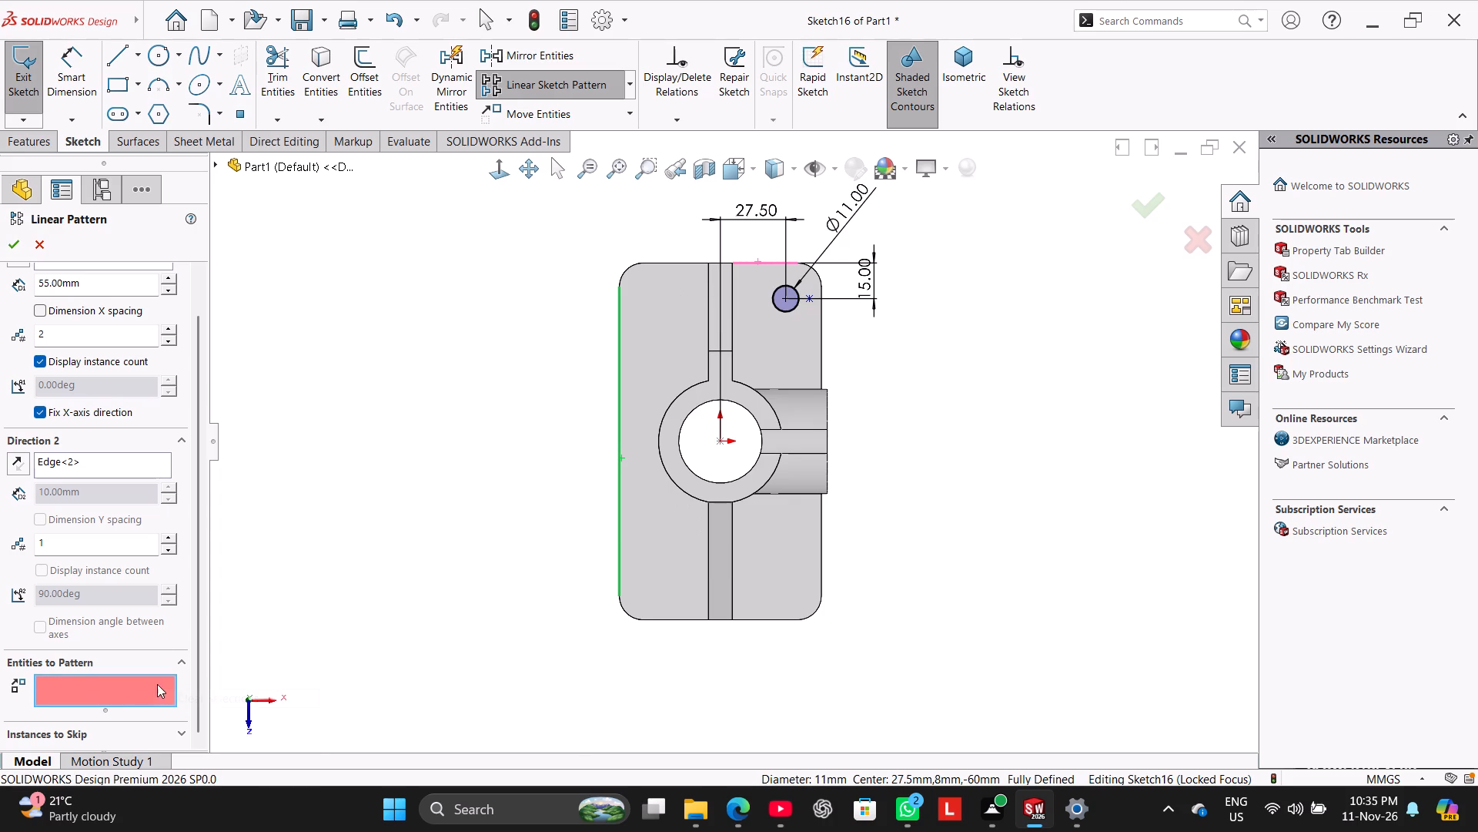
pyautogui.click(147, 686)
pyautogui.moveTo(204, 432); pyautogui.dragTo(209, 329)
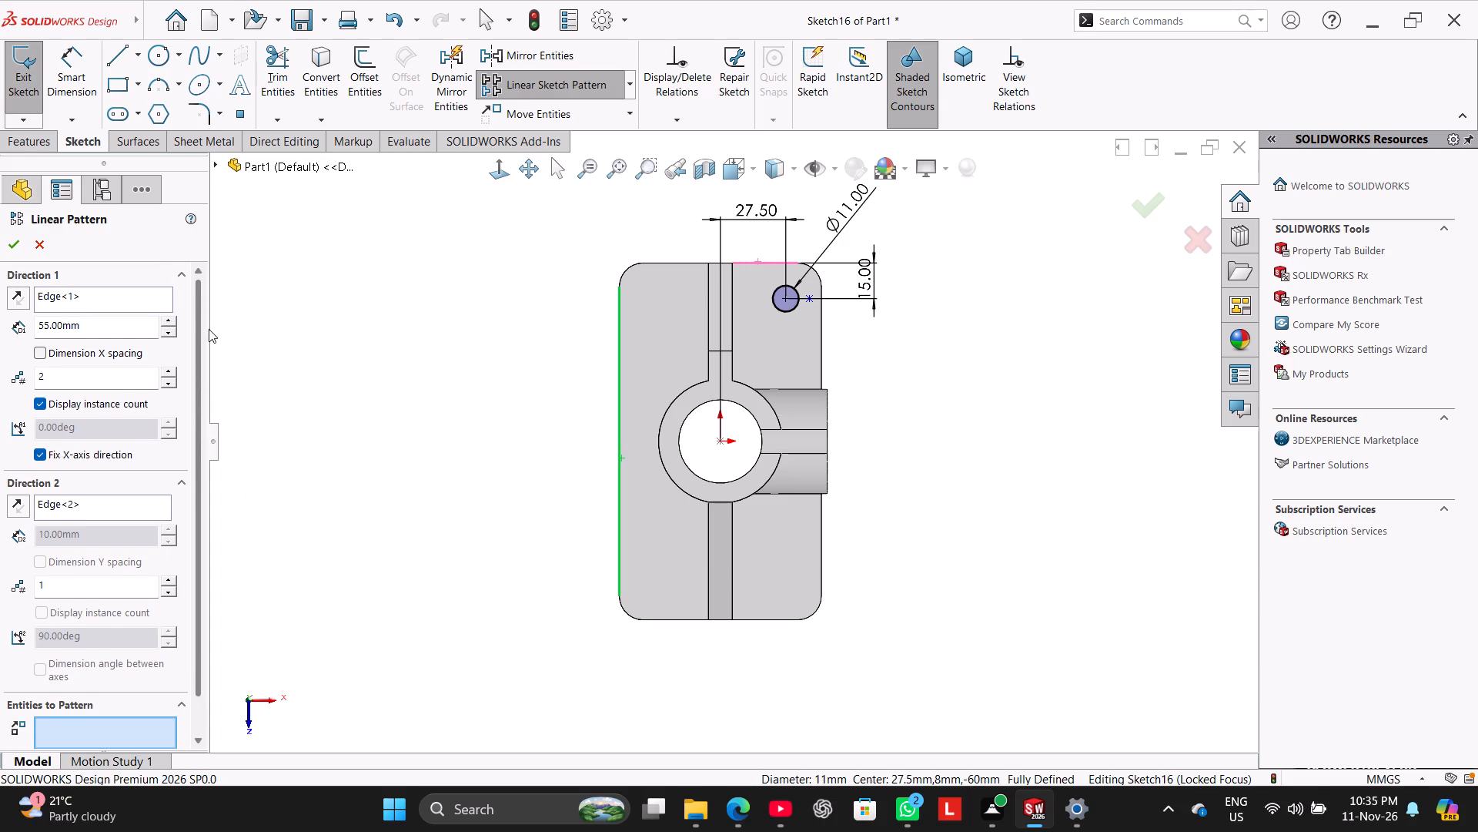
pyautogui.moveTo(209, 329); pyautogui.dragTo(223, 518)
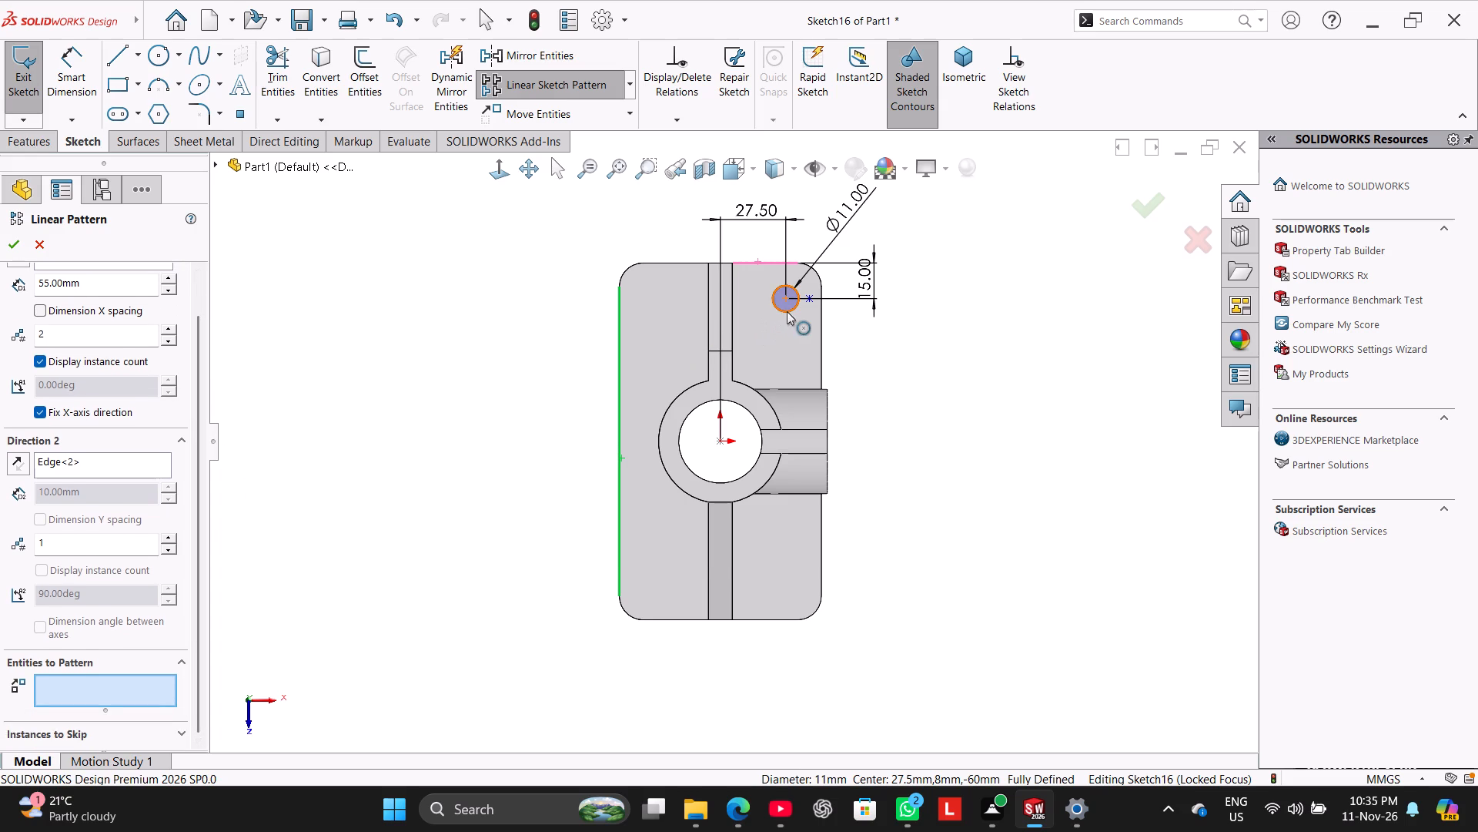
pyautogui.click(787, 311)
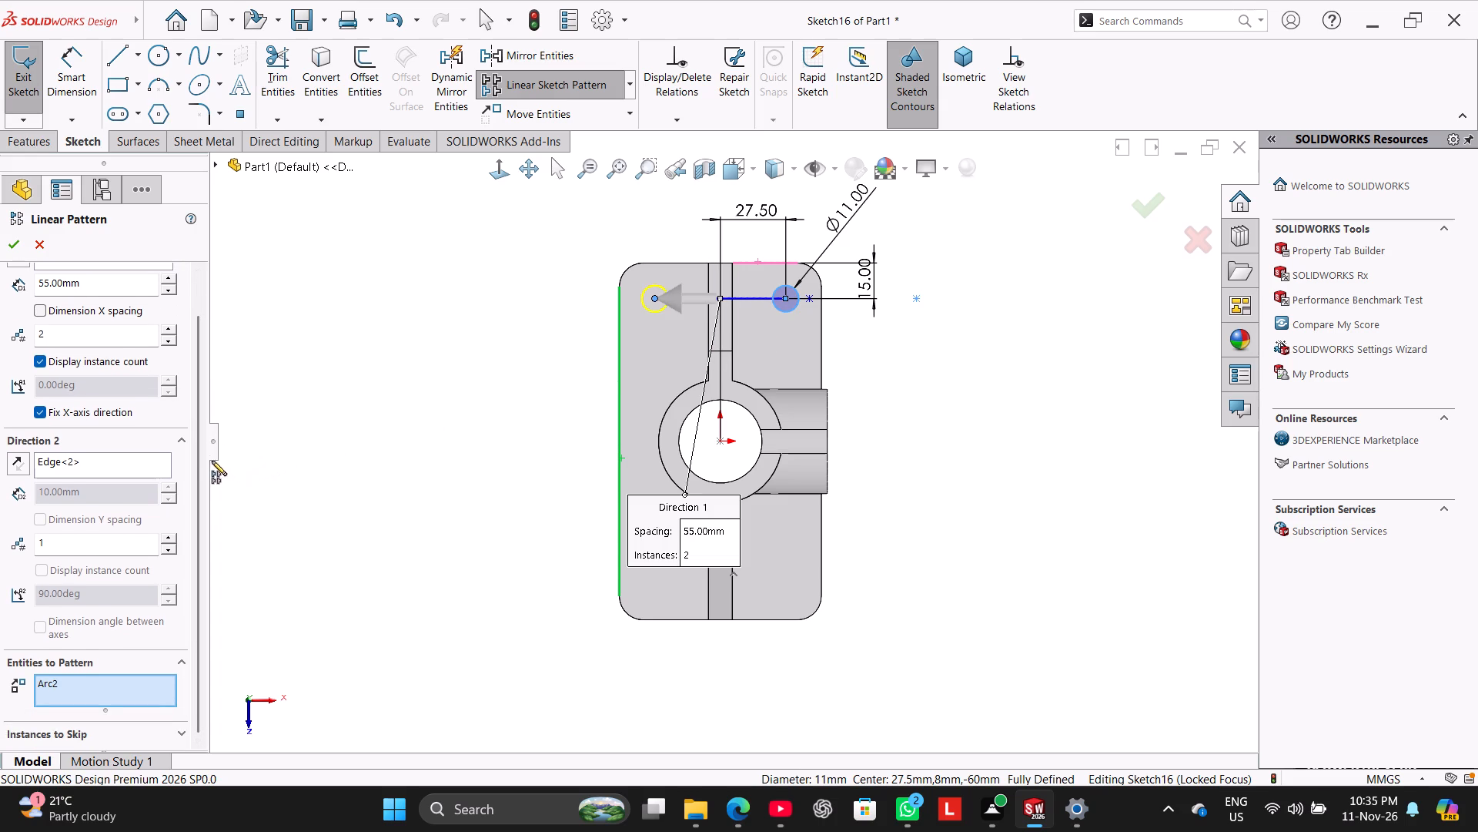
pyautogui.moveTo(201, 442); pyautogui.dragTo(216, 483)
# Replace the second direction's reference with the base's long edge on the clamp lug side and accept the linear pattern.
pyautogui.rightClick(120, 470)
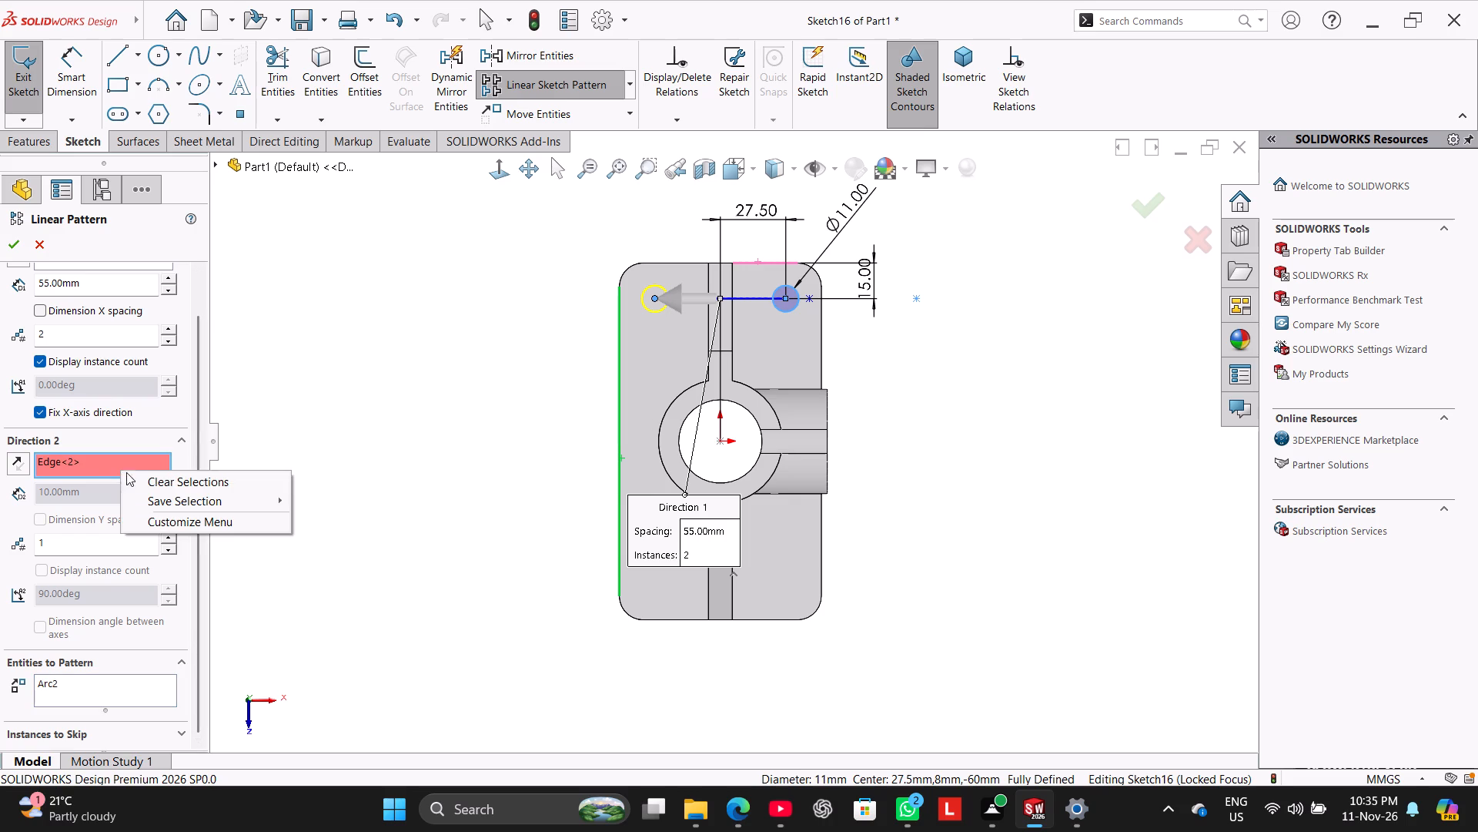
pyautogui.click(147, 486)
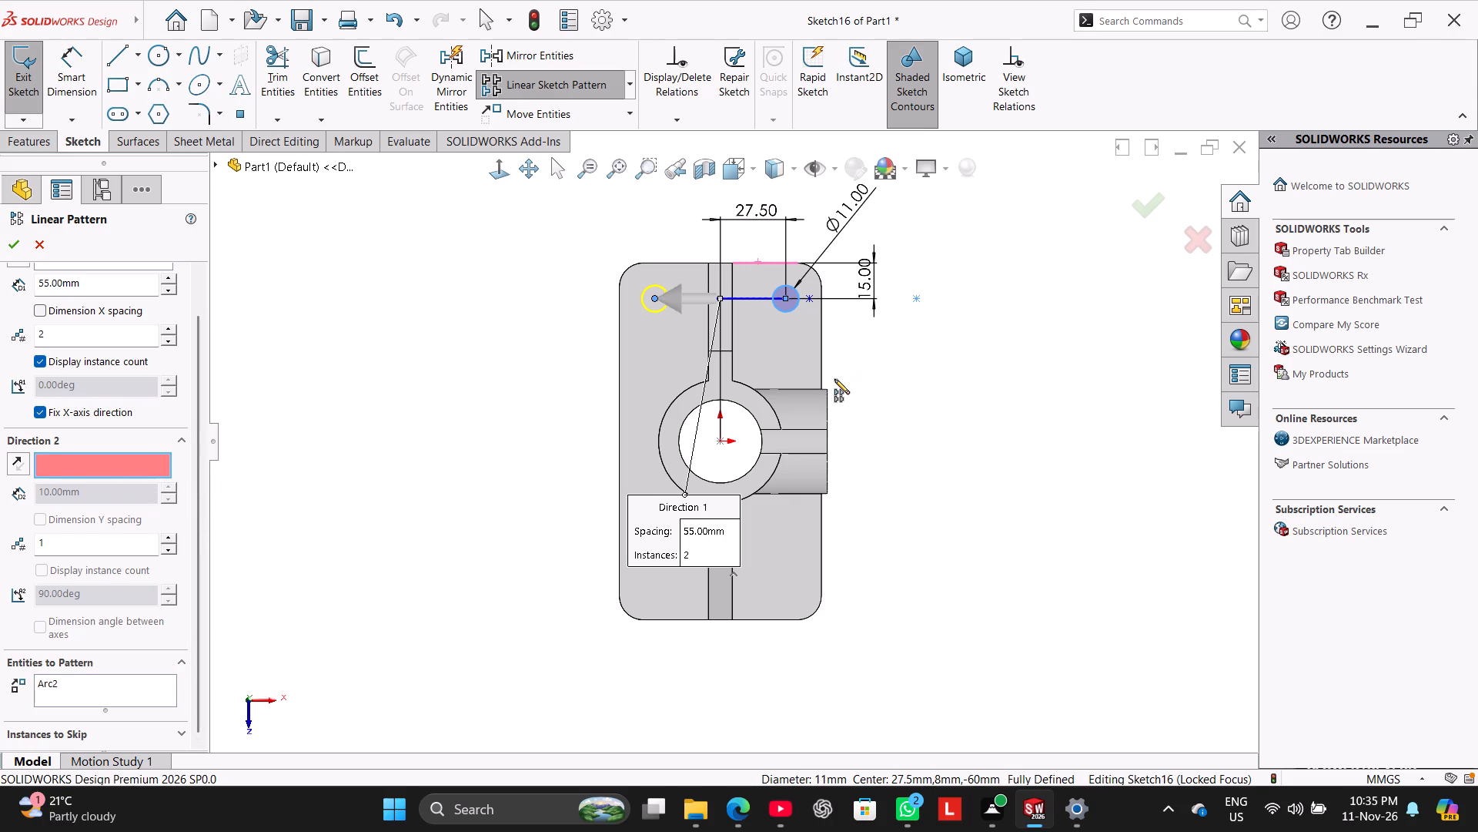
pyautogui.click(823, 347)
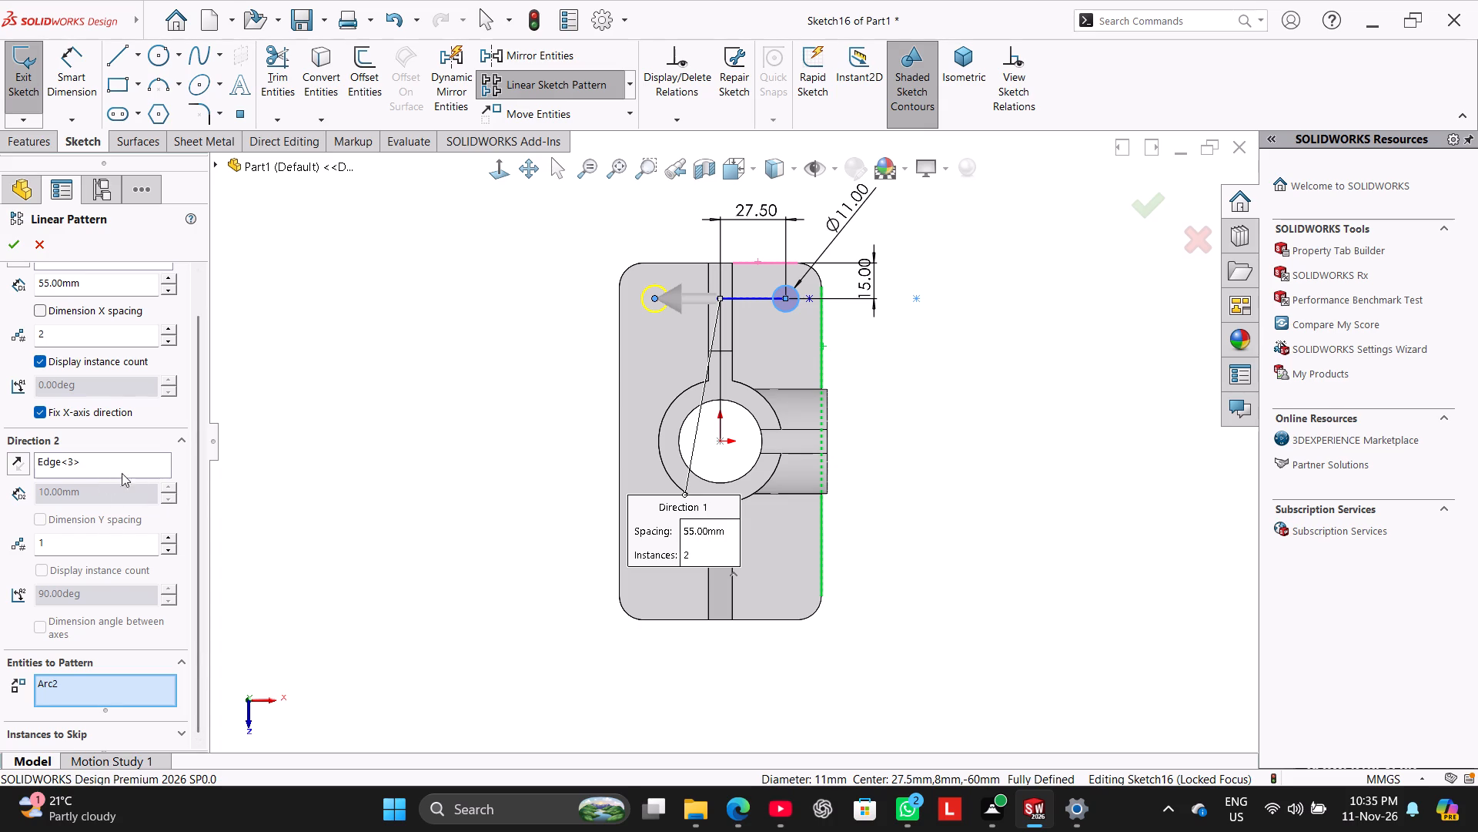
pyautogui.moveTo(198, 516); pyautogui.dragTo(232, 458)
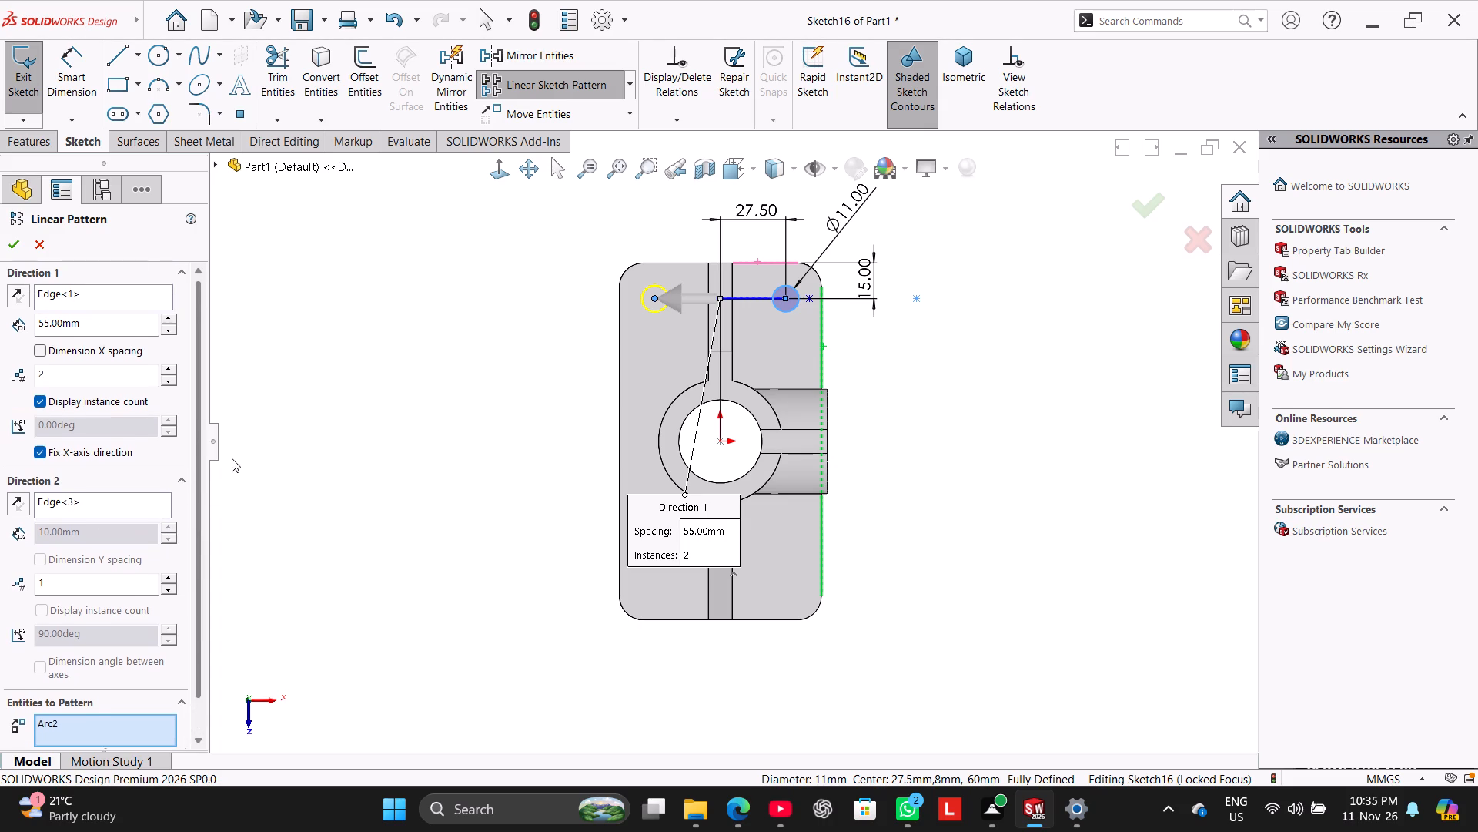
pyautogui.moveTo(232, 458); pyautogui.dragTo(257, 549)
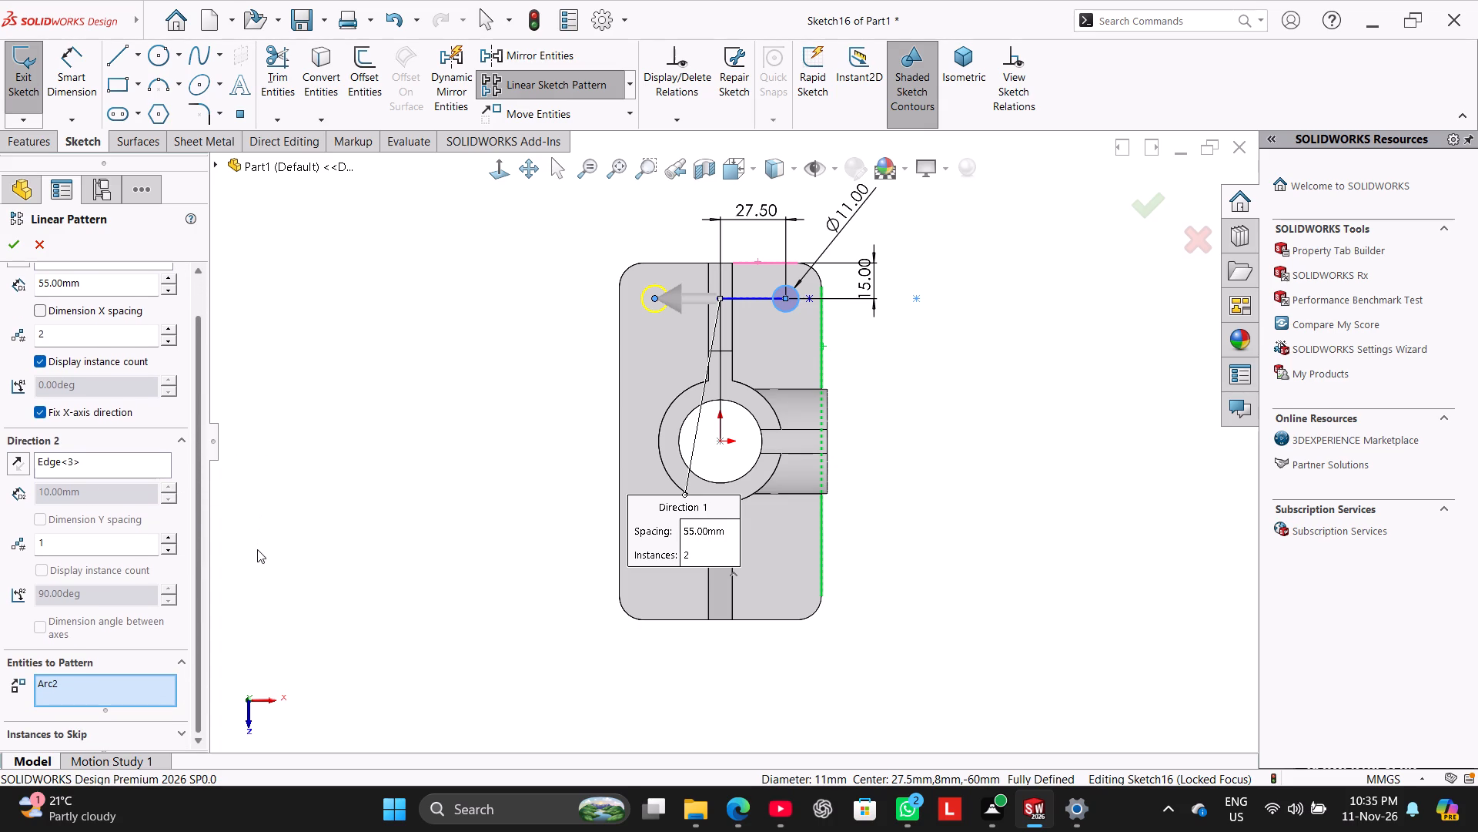
pyautogui.moveTo(257, 549); pyautogui.dragTo(257, 552)
pyautogui.doubleClick(82, 549)
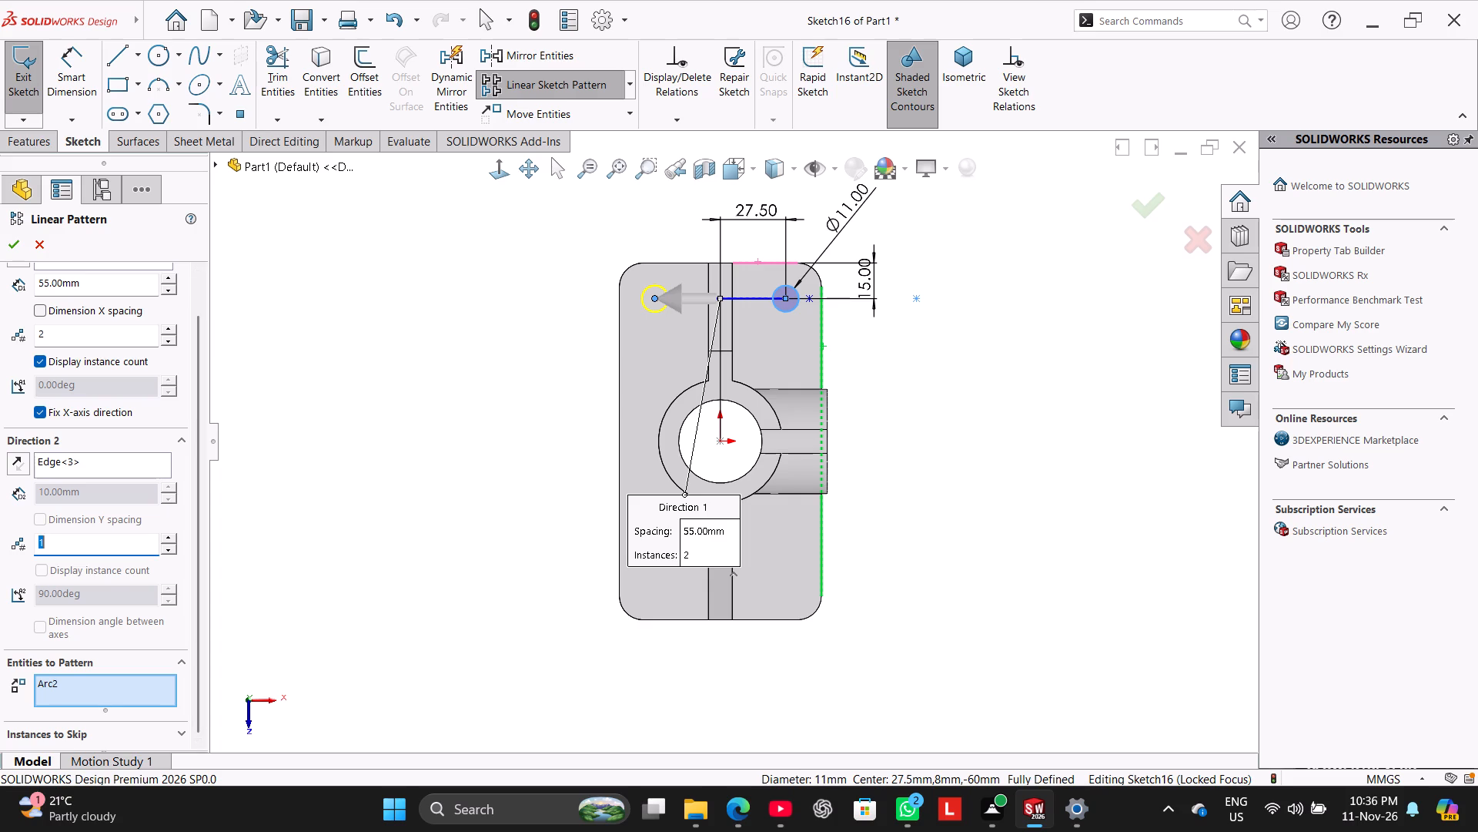
pyautogui.click(82, 549)
pyautogui.click(24, 251)
pyautogui.click(427, 315)
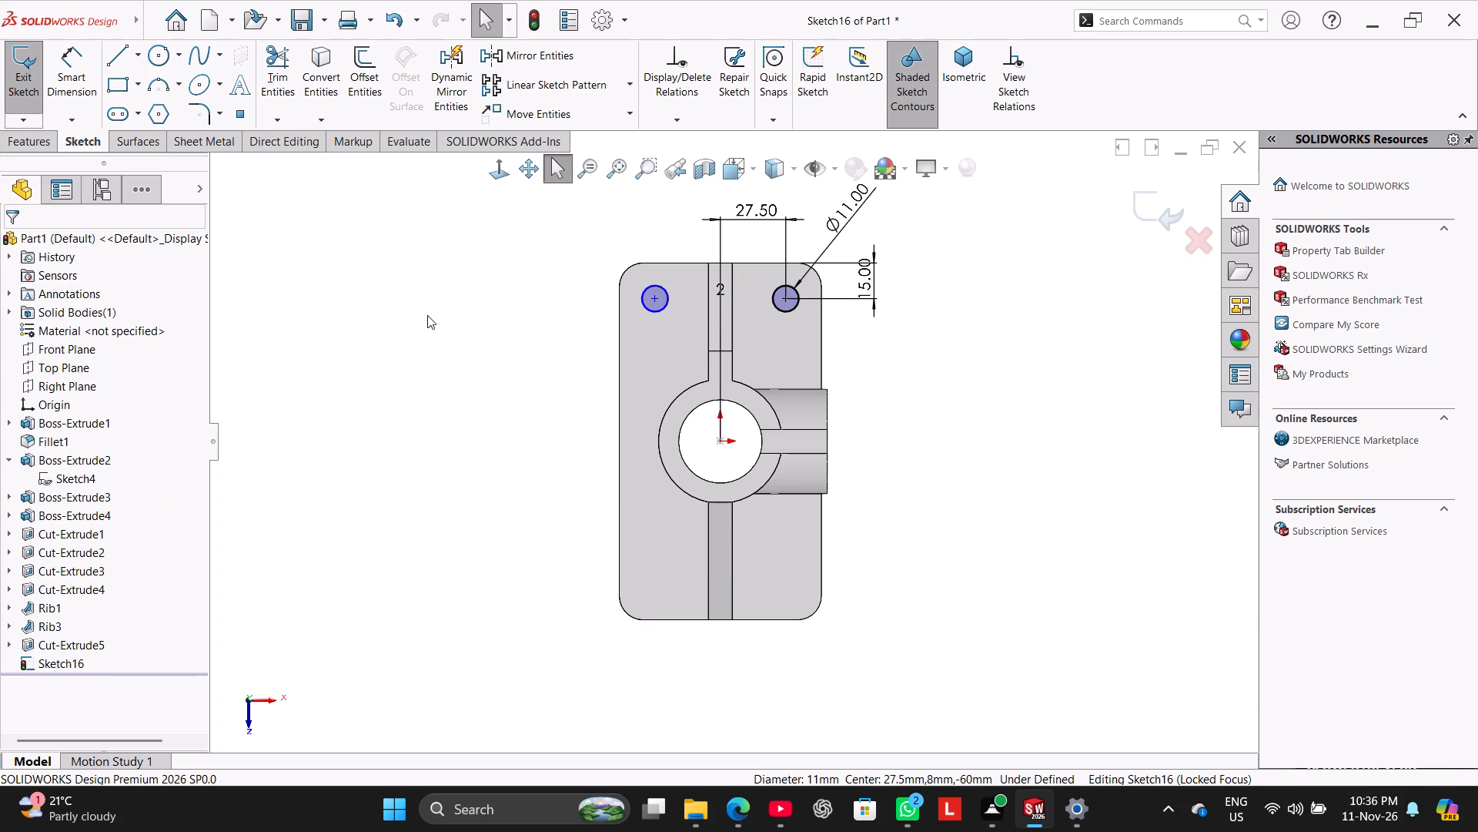
# Move the patterned circle's centre sideways, closer to the stepped rib.
pyautogui.moveTo(651, 297); pyautogui.dragTo(674, 294)
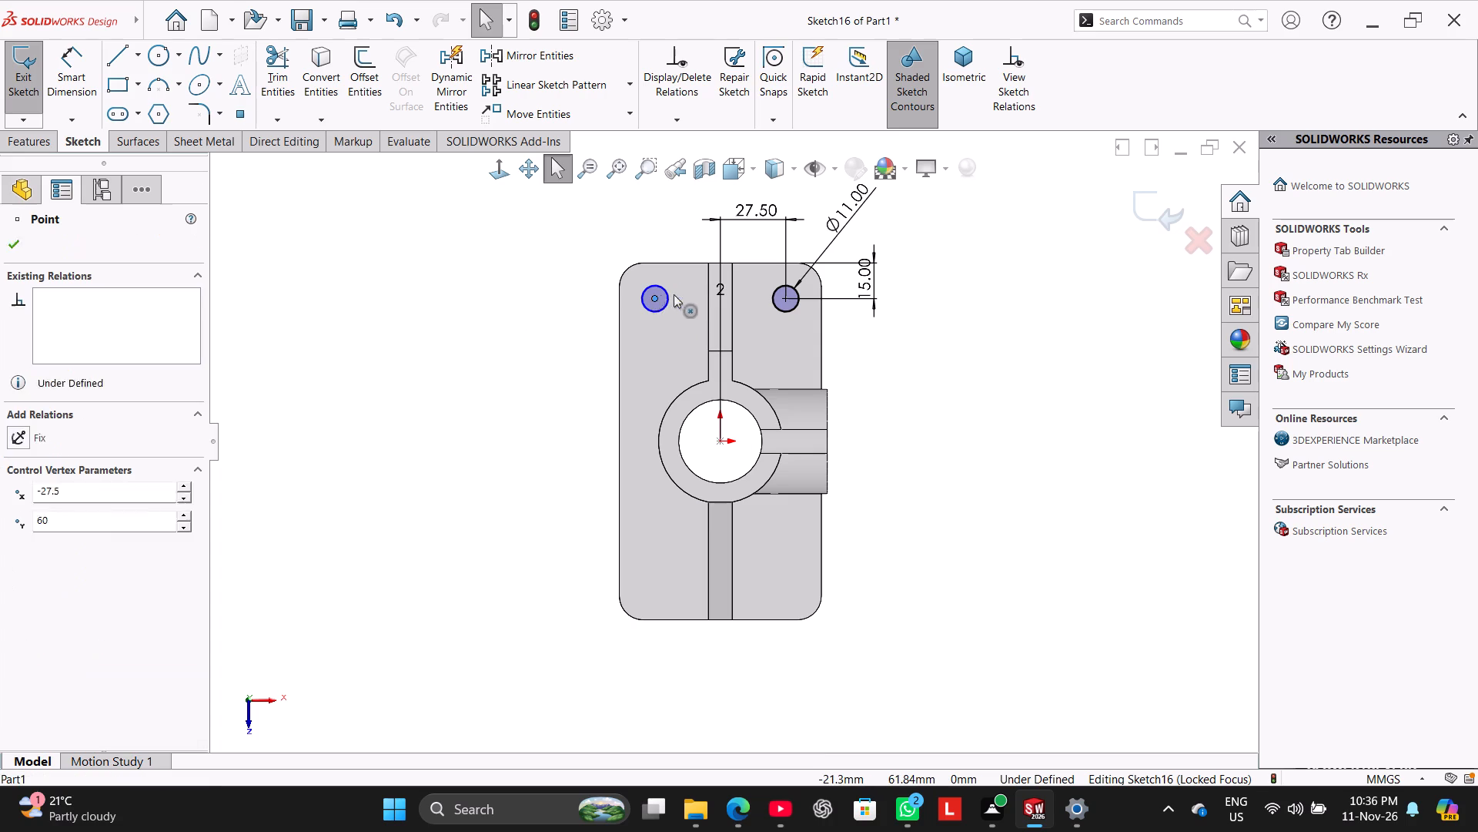
pyautogui.moveTo(674, 294); pyautogui.dragTo(673, 347)
pyautogui.click(502, 290)
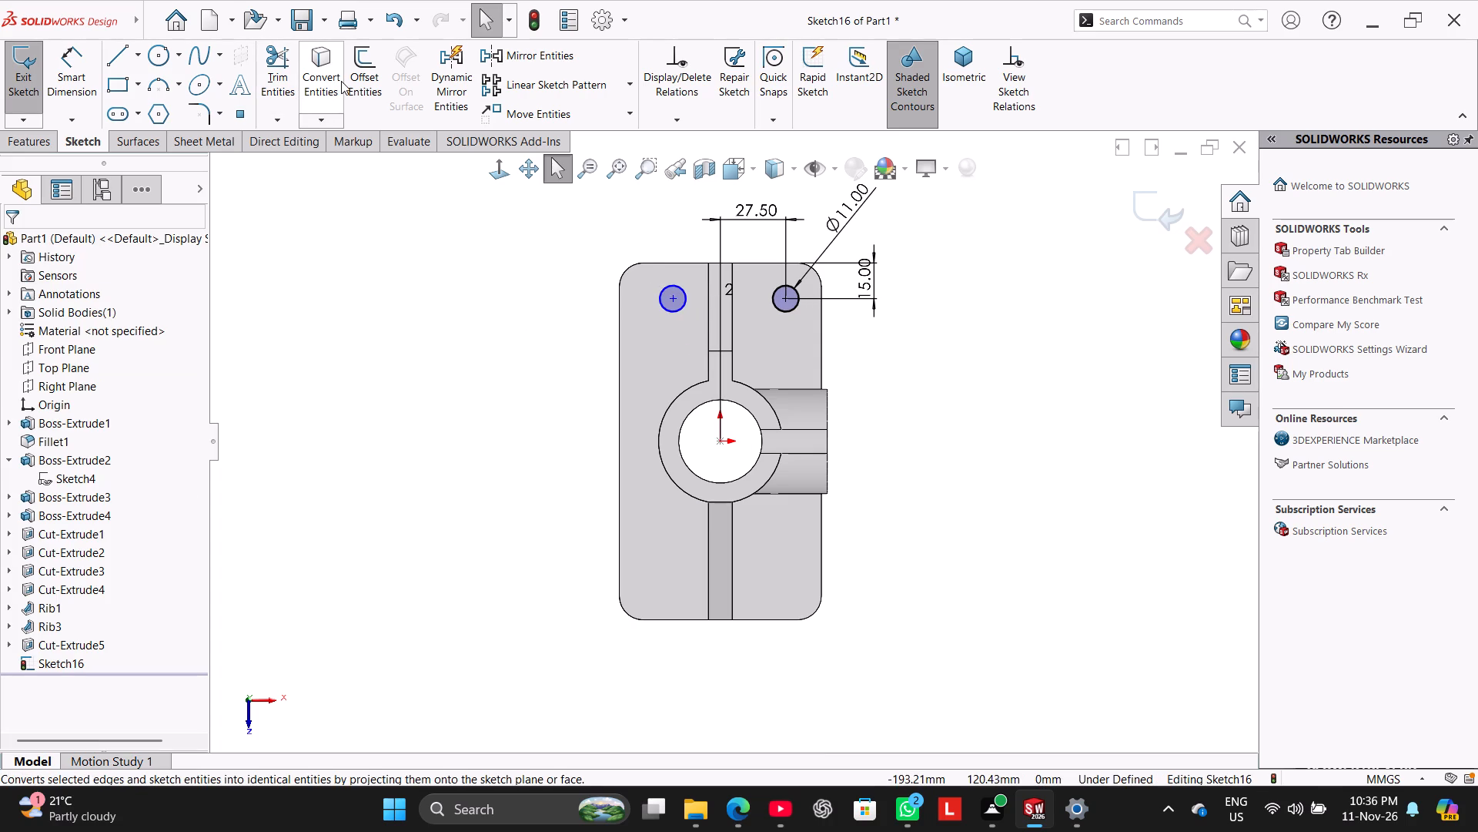
# Pattern the original 11 mm circle linearly along the base's long edge, with two instances spaced 120 mm apart.
pyautogui.click(777, 306)
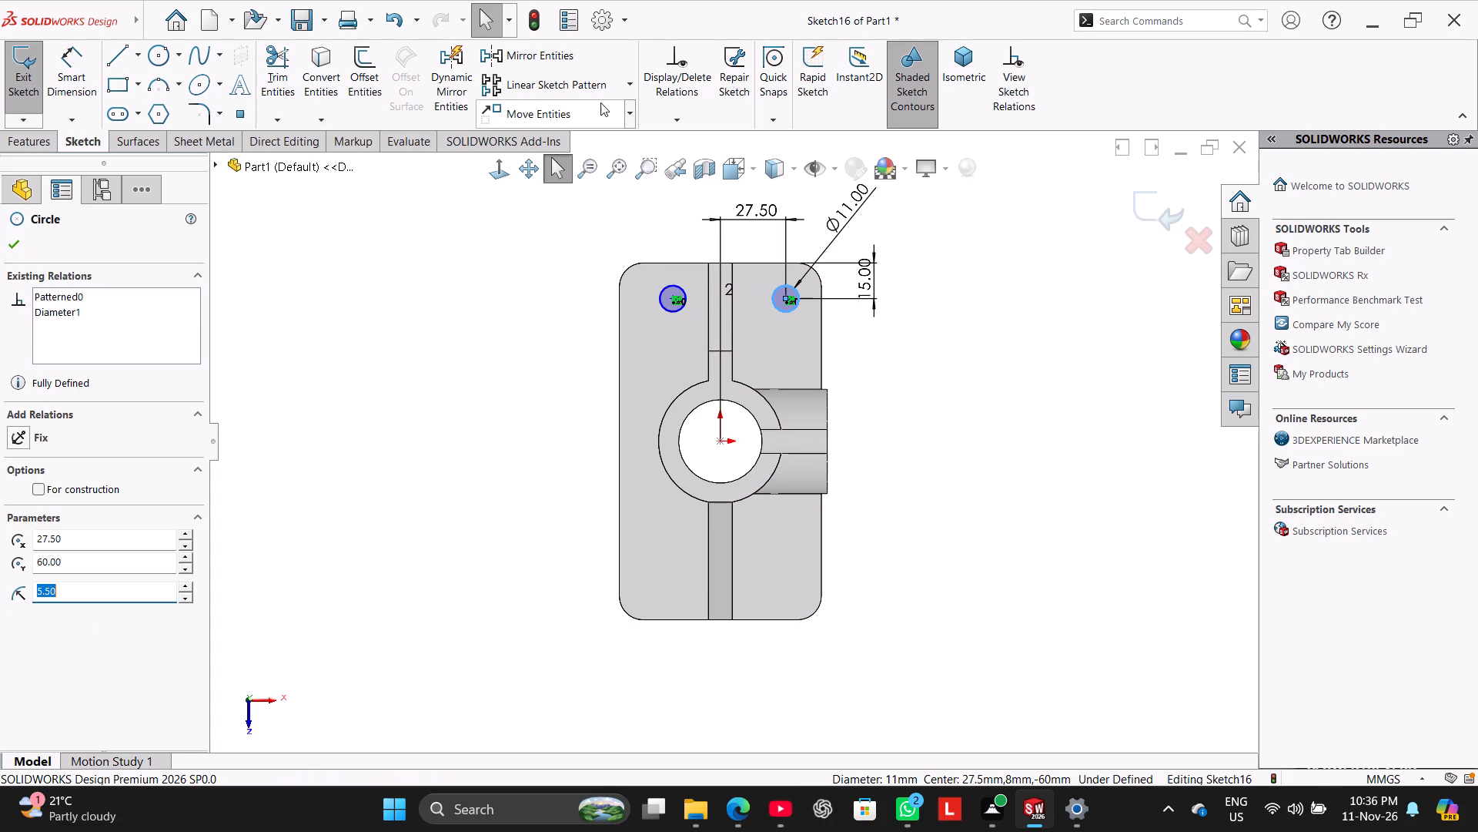
pyautogui.click(624, 86)
pyautogui.click(610, 111)
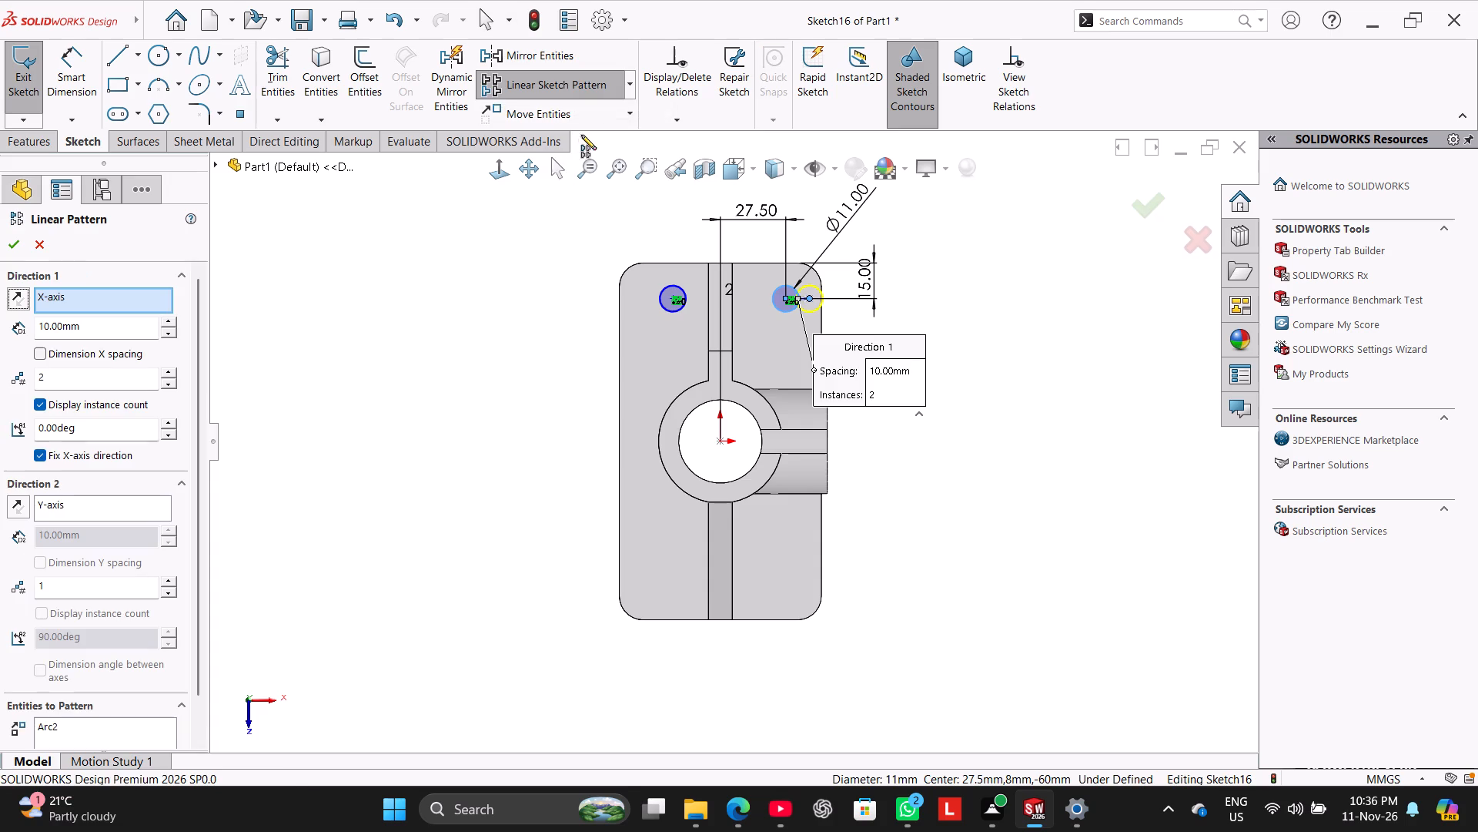
pyautogui.click(824, 525)
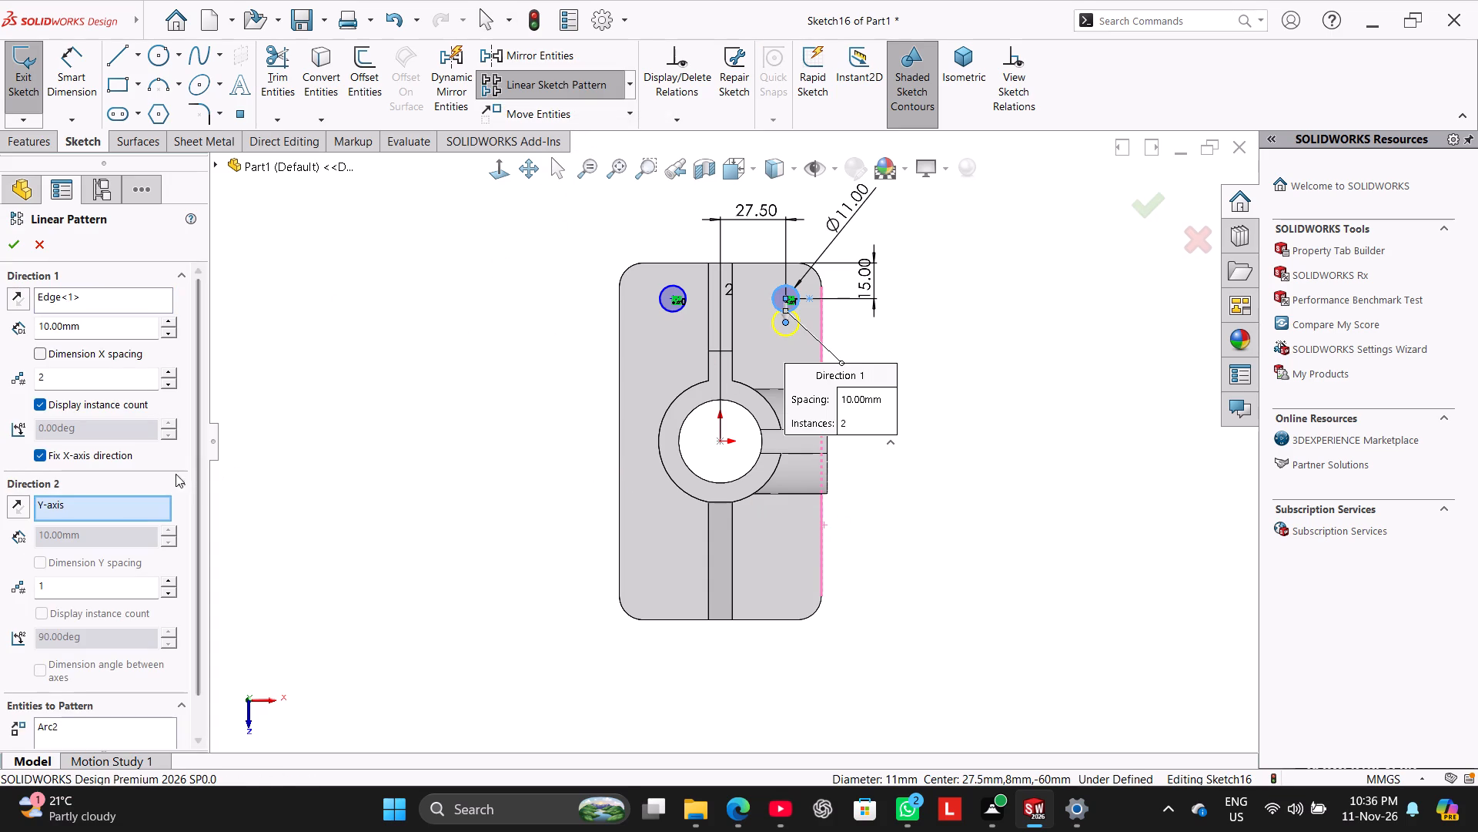
pyautogui.doubleClick(111, 337)
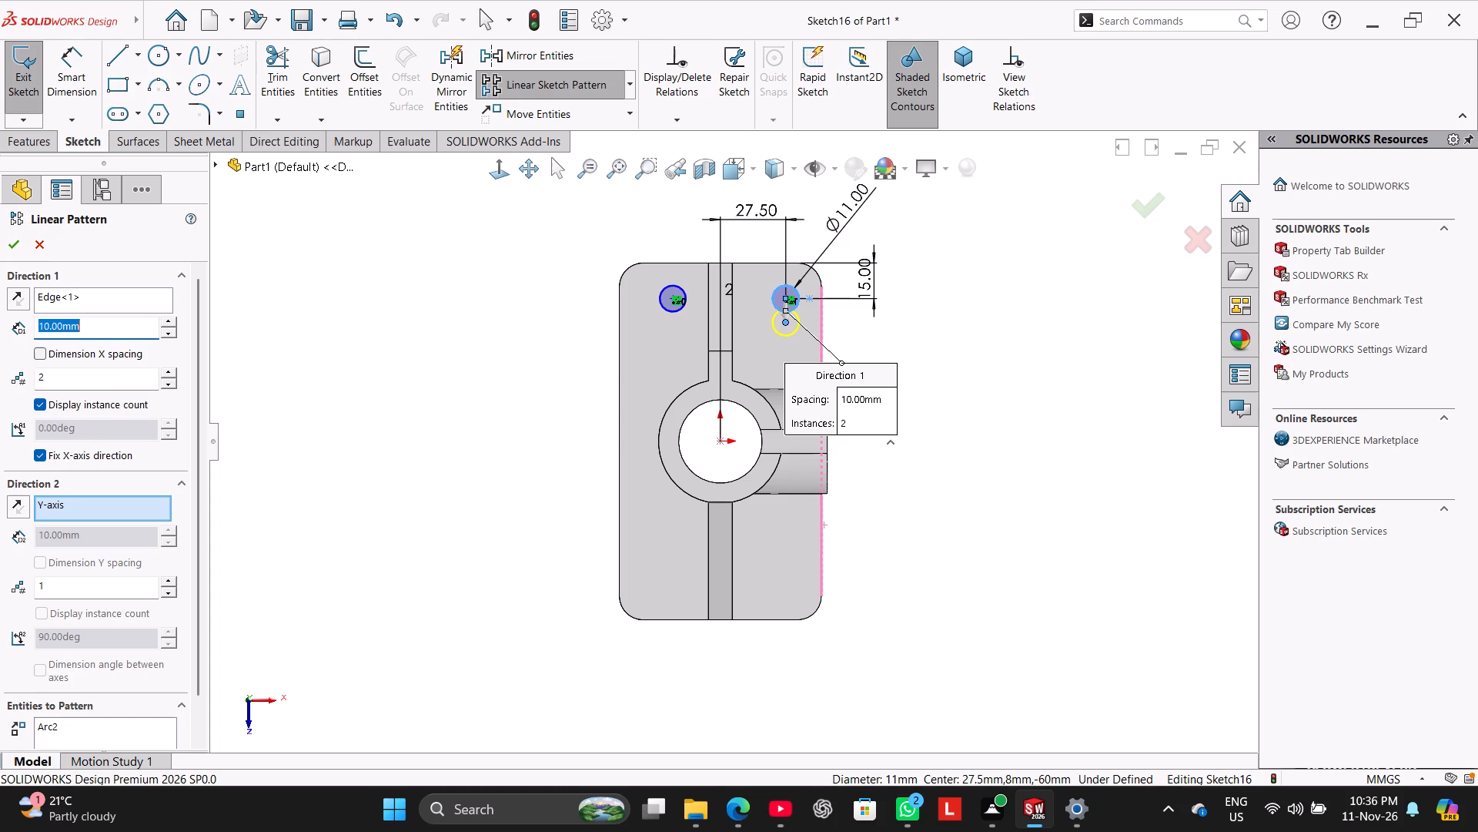
pyautogui.write('120')
pyautogui.press('Return')
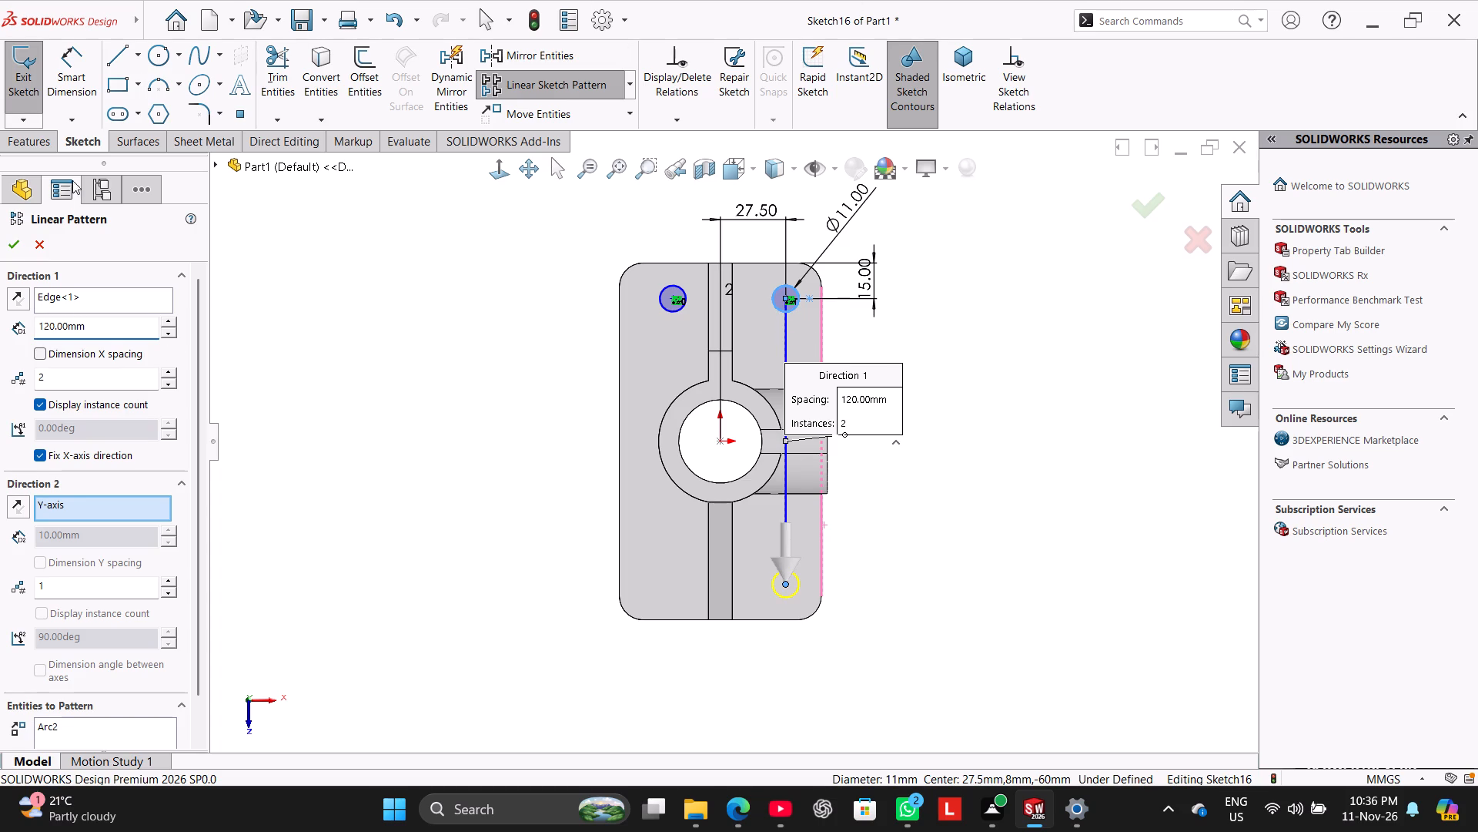
pyautogui.click(18, 244)
pyautogui.click(317, 252)
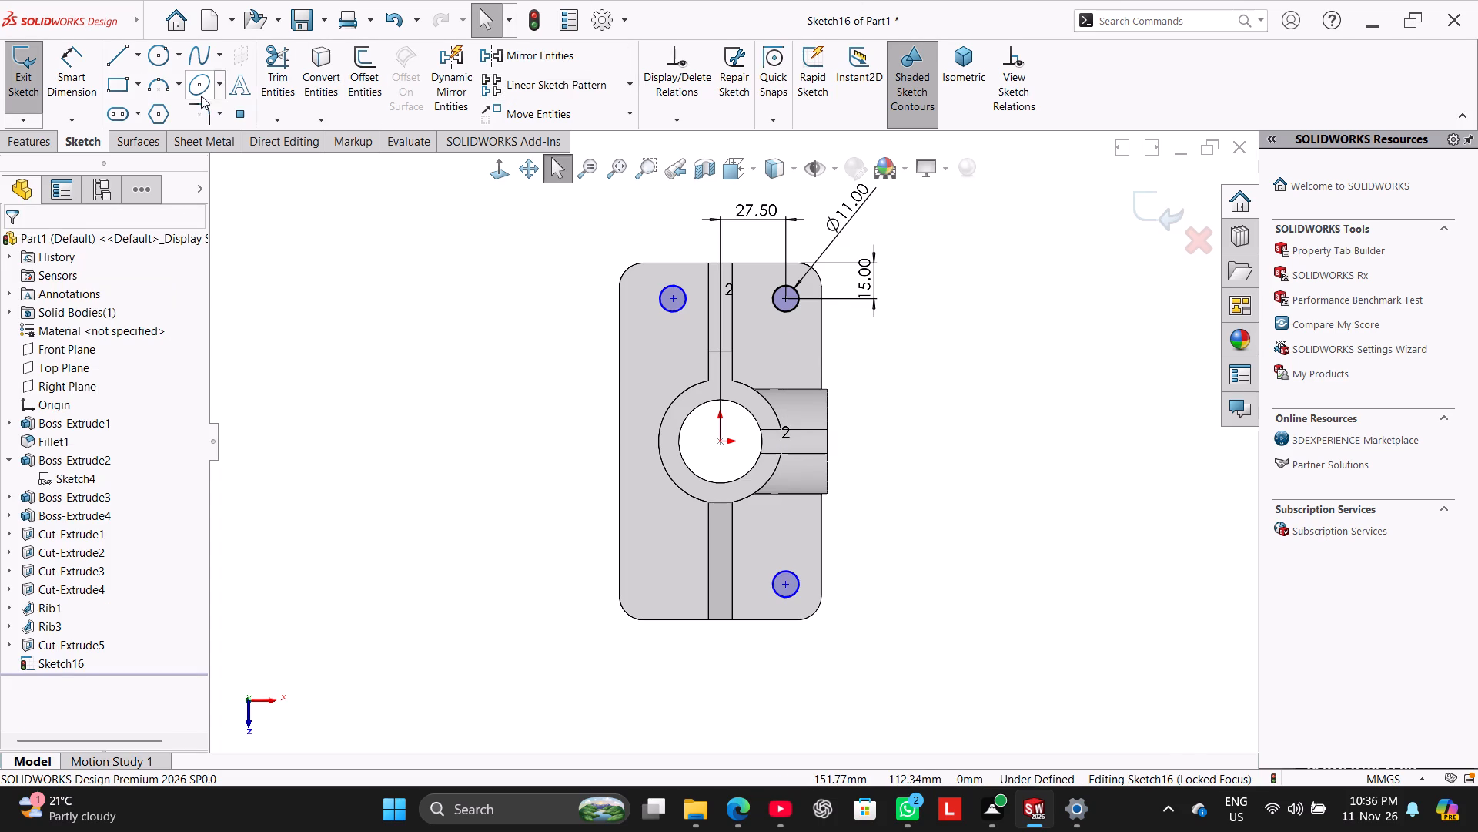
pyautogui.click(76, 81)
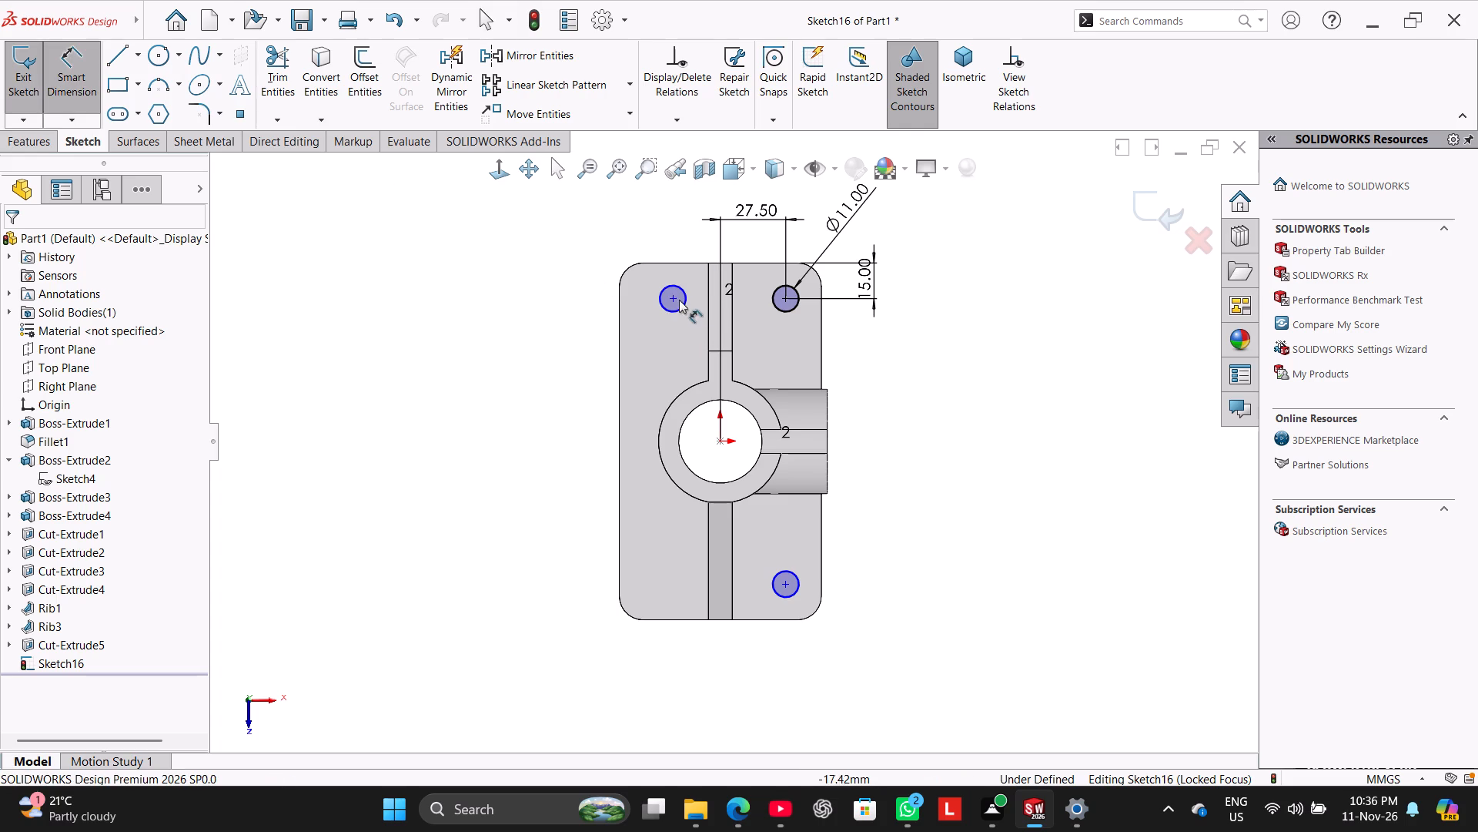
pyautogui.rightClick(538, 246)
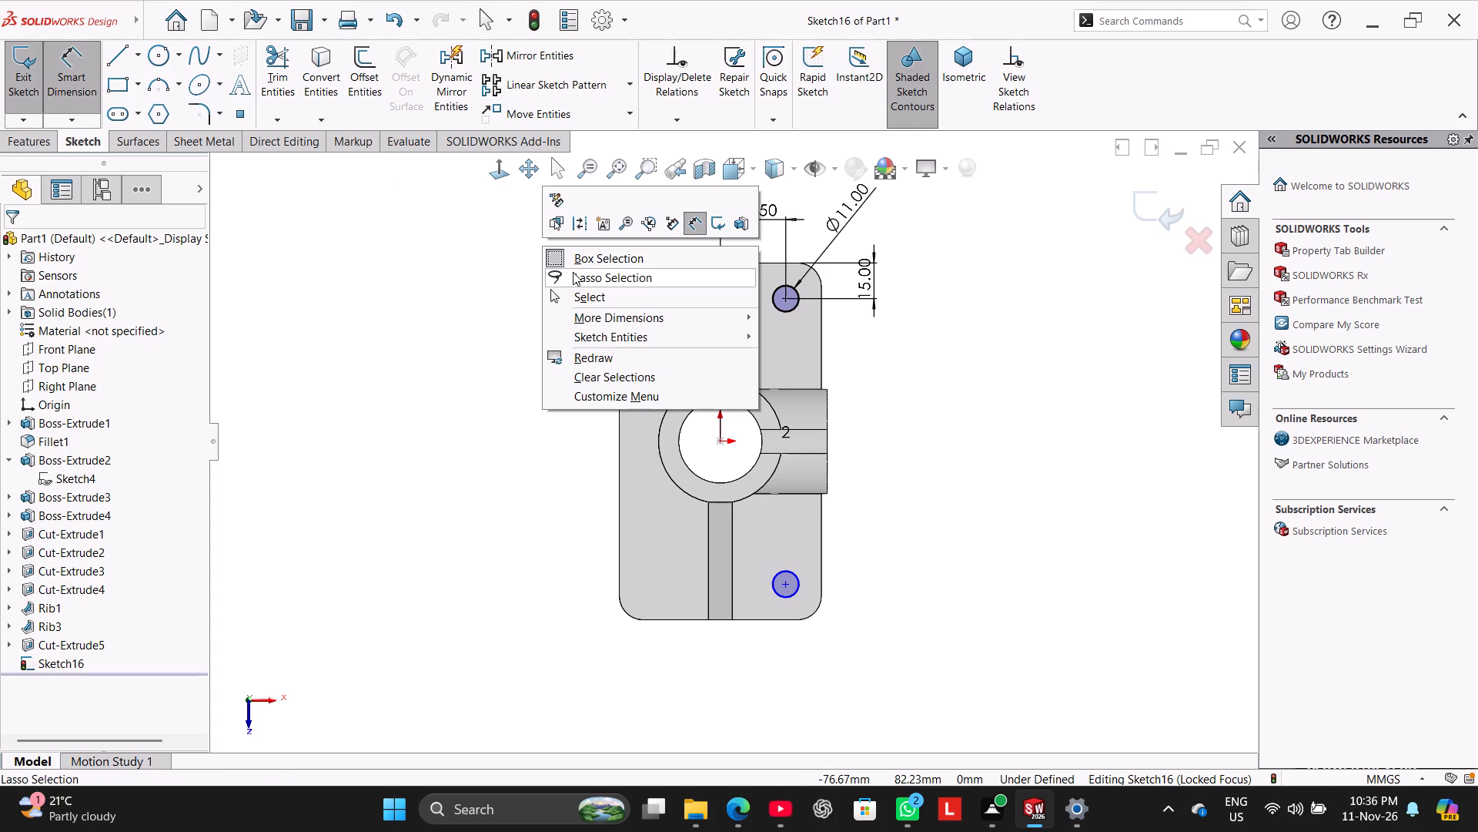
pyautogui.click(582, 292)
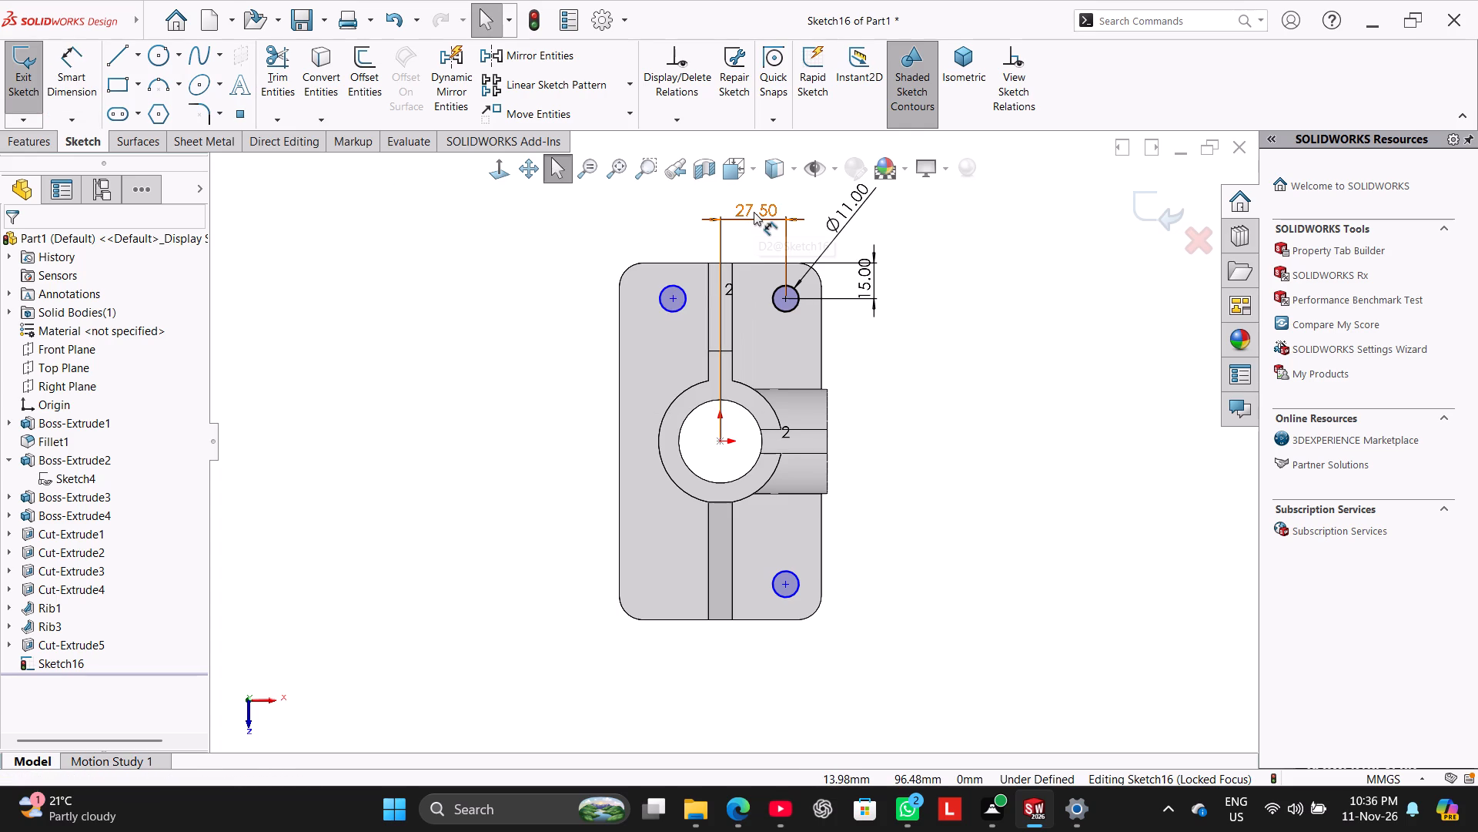
# Dimension the horizontal spacing between the two 11 mm circle centres at the stepped-rib end as 55 mm.
pyautogui.click(73, 79)
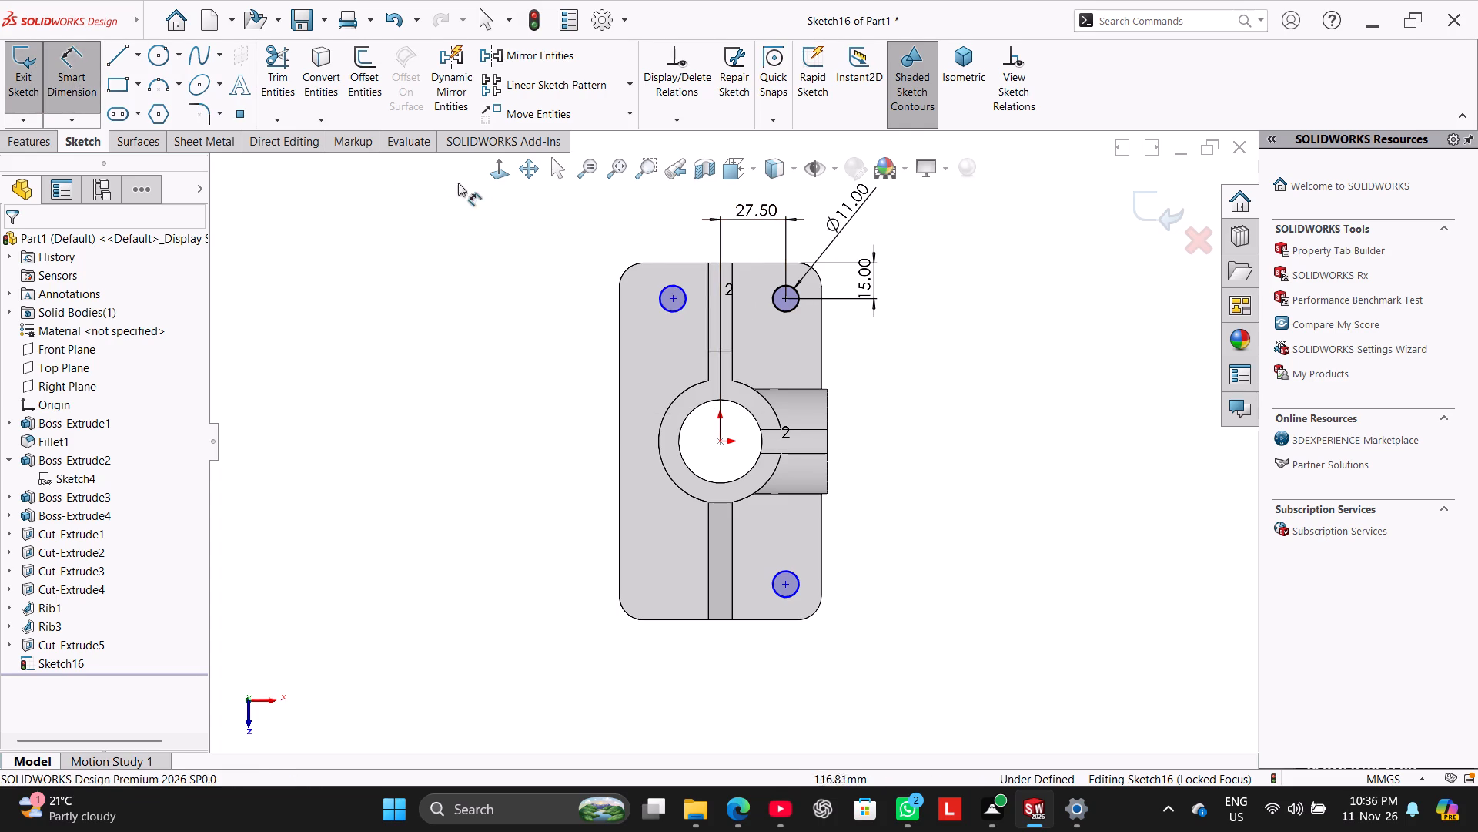
pyautogui.click(670, 300)
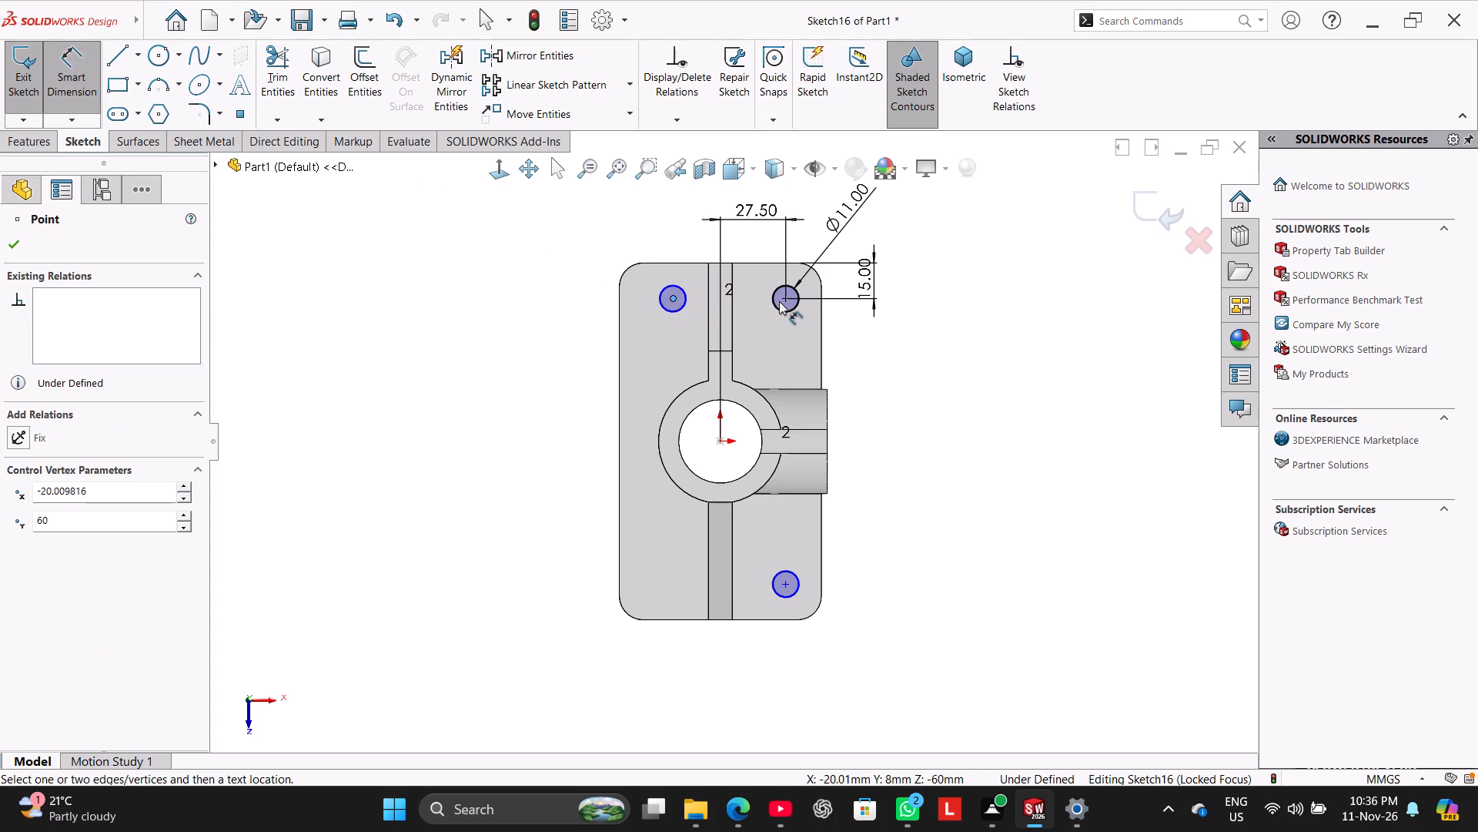
pyautogui.click(784, 301)
pyautogui.click(723, 193)
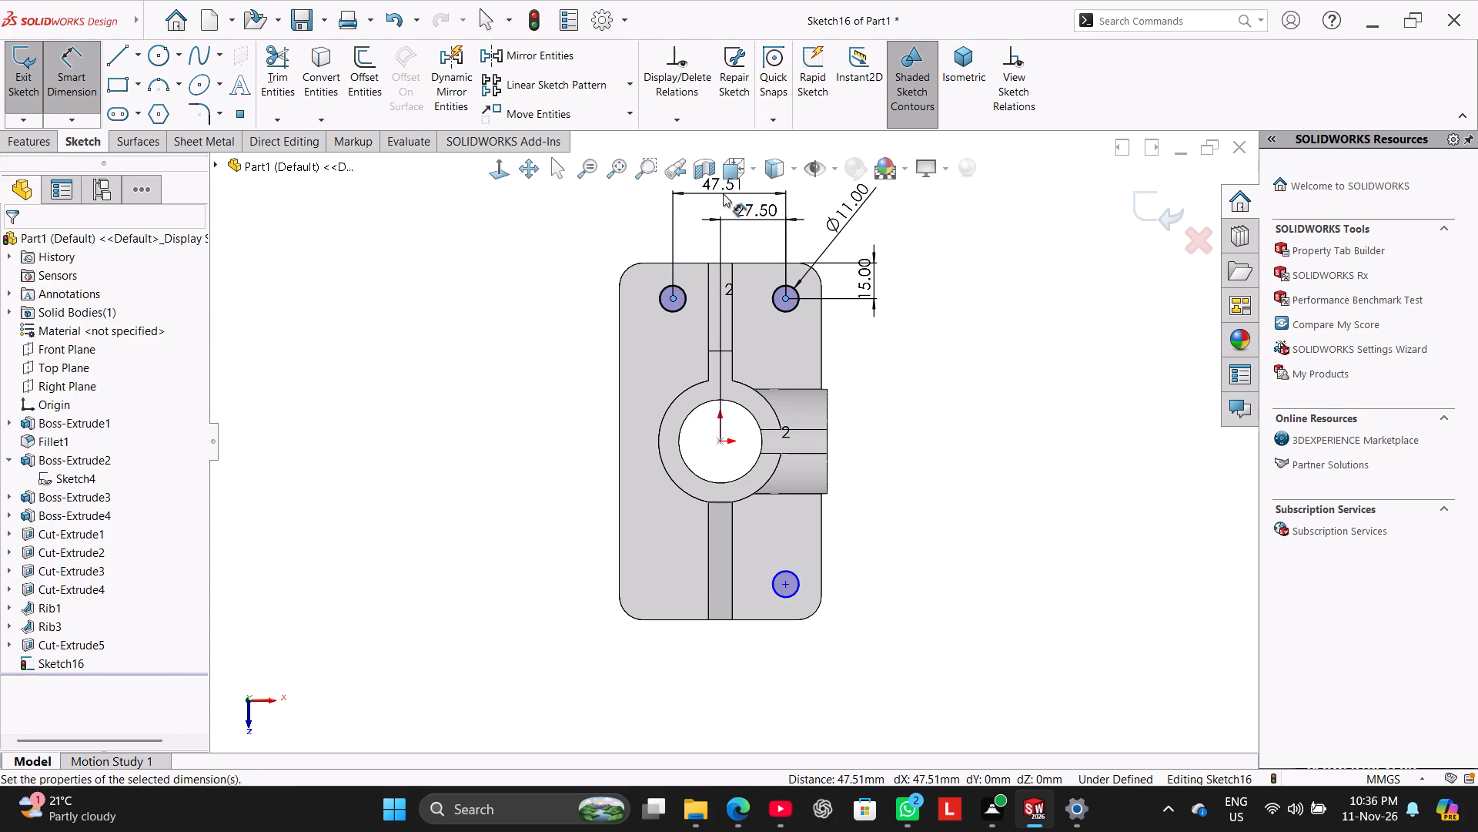
pyautogui.write('55')
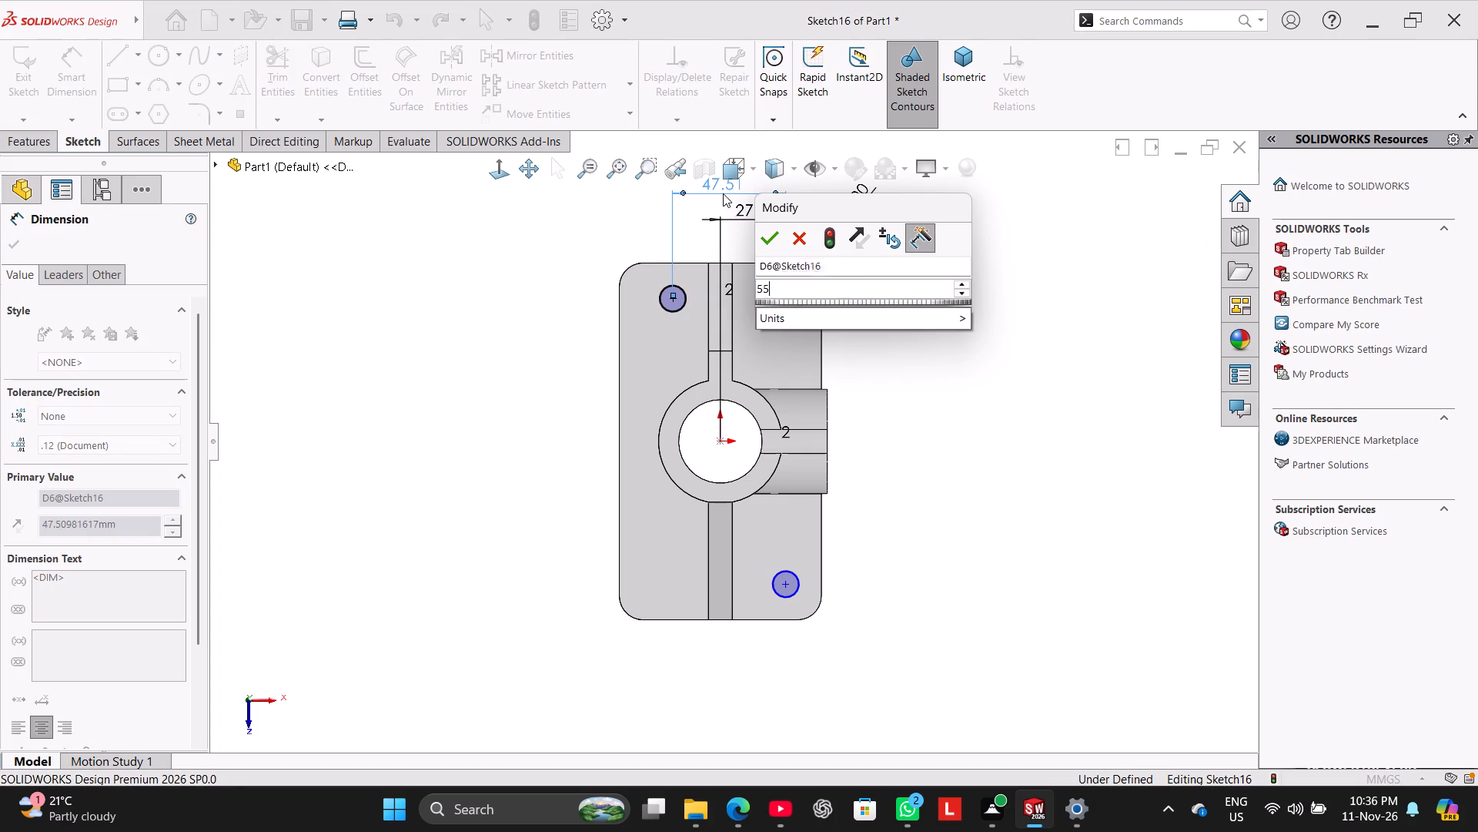
pyautogui.press('Return')
pyautogui.rightClick(958, 376)
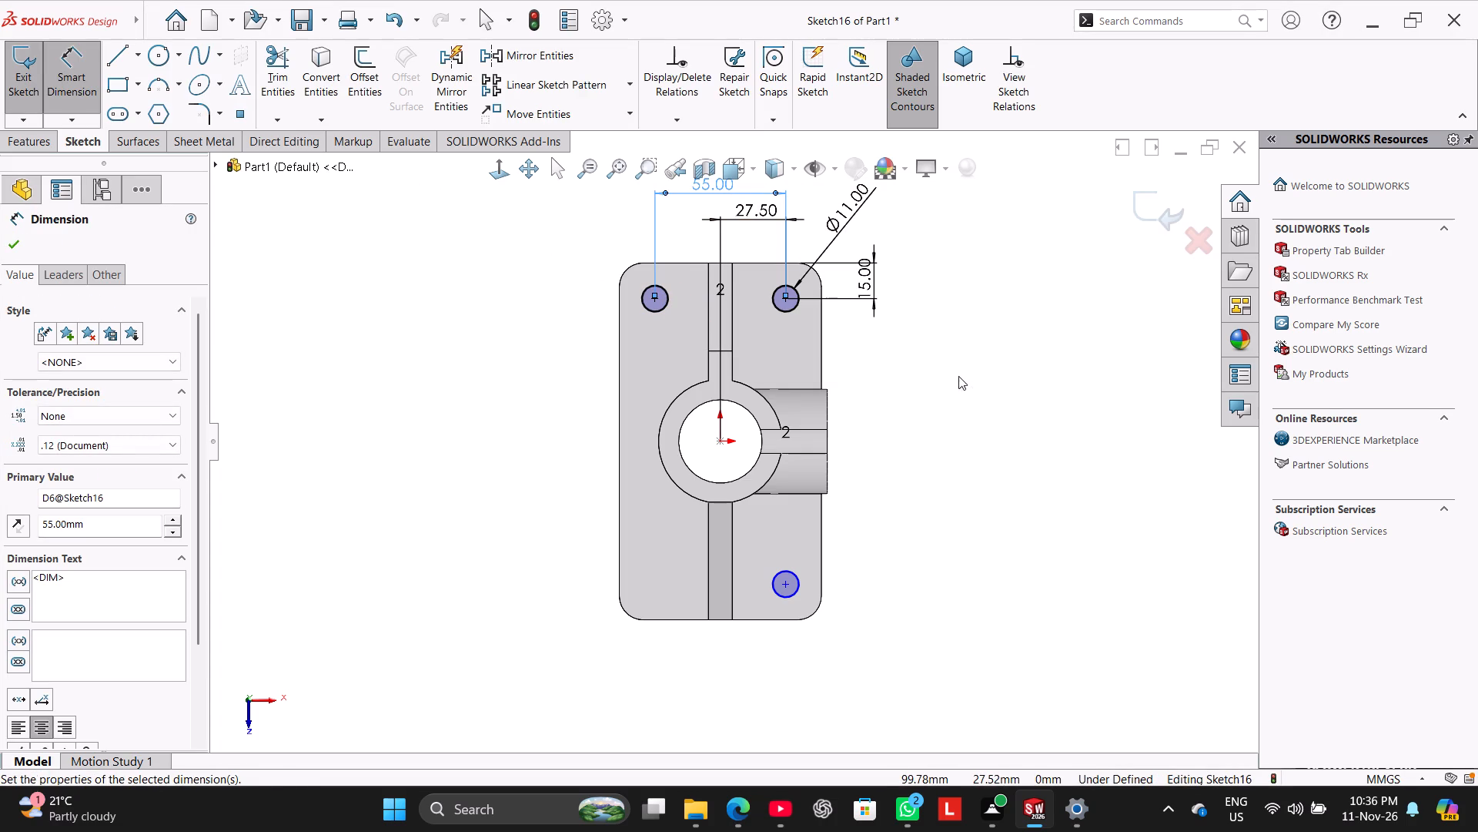
pyautogui.click(1001, 424)
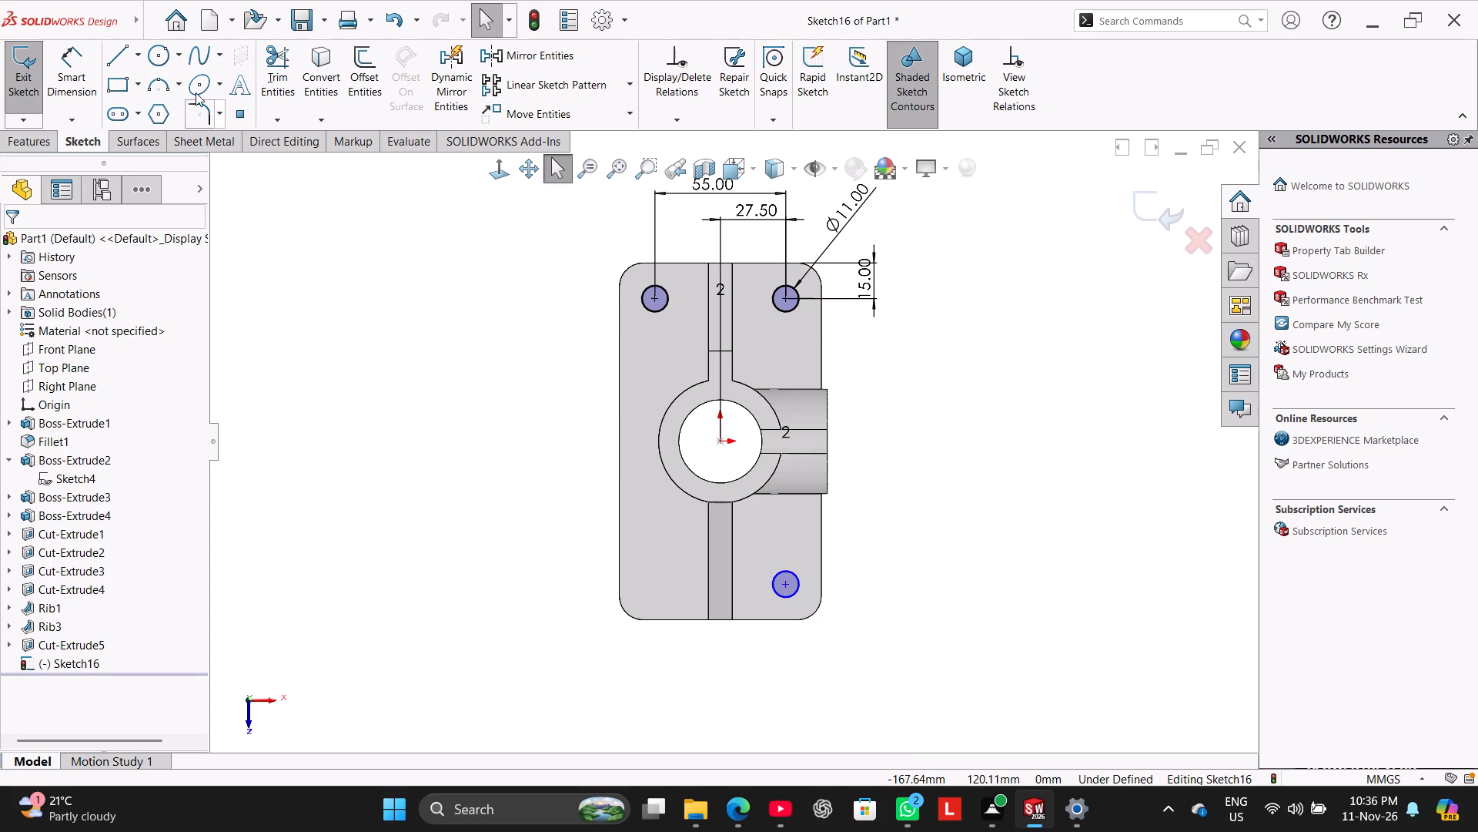
# Dimension the vertical distance from the origin to the circle centre at the sloped-rib end as 60 mm.
pyautogui.click(85, 89)
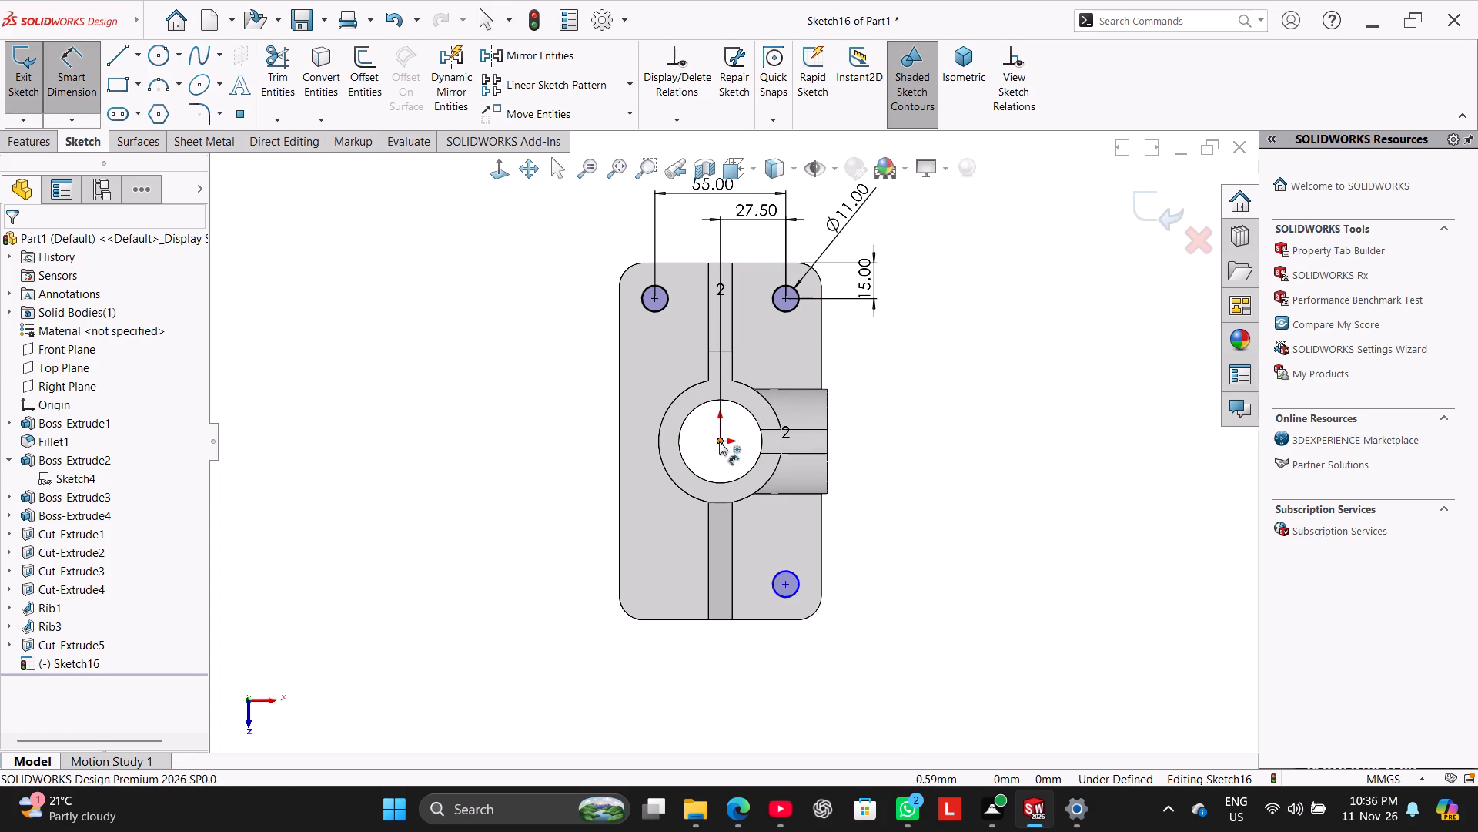
pyautogui.click(719, 441)
pyautogui.click(787, 582)
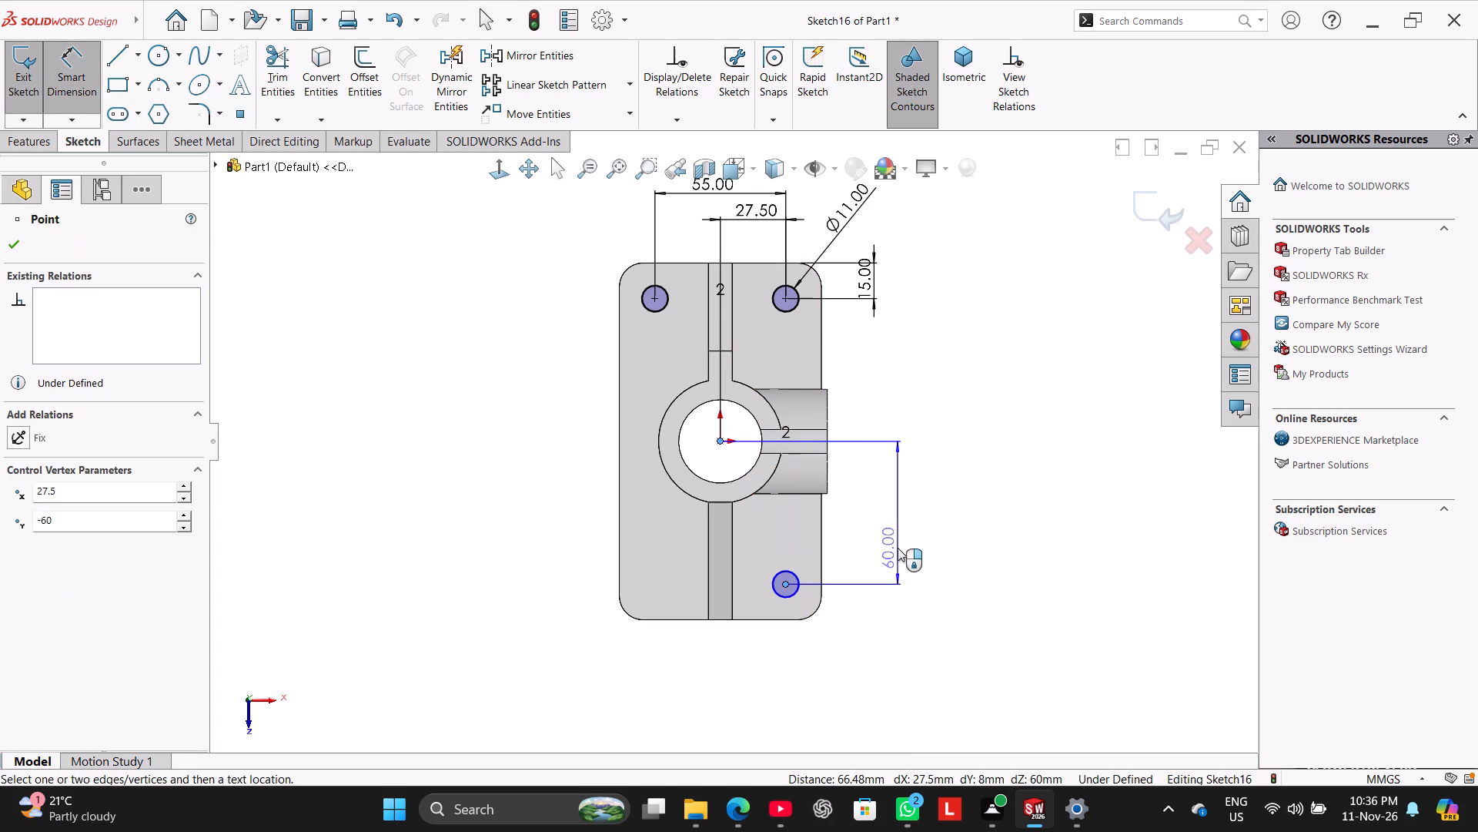
pyautogui.click(898, 548)
pyautogui.click(918, 438)
pyautogui.click(938, 335)
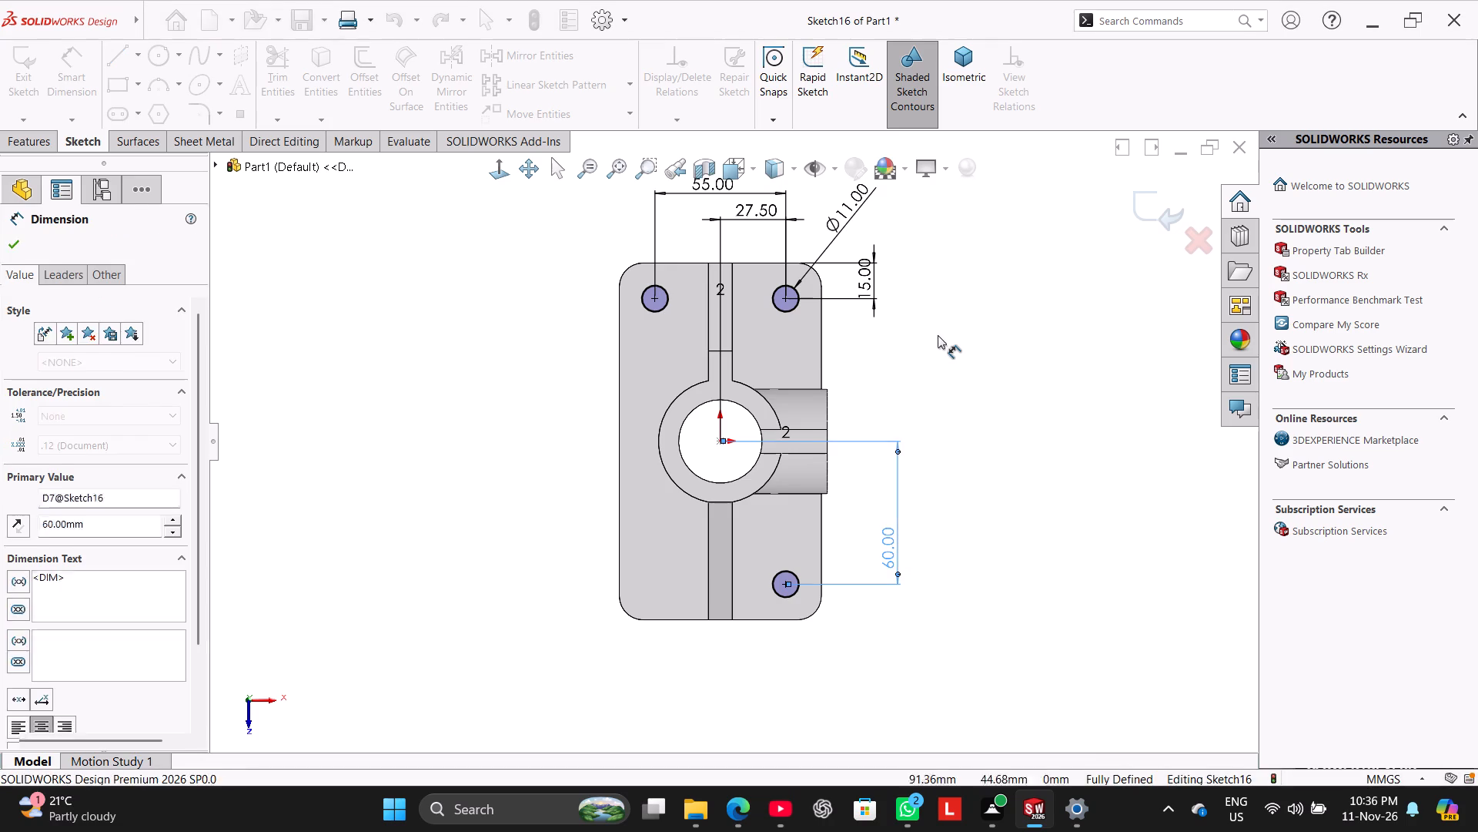
pyautogui.rightClick(494, 377)
pyautogui.moveTo(553, 425); pyautogui.dragTo(543, 416)
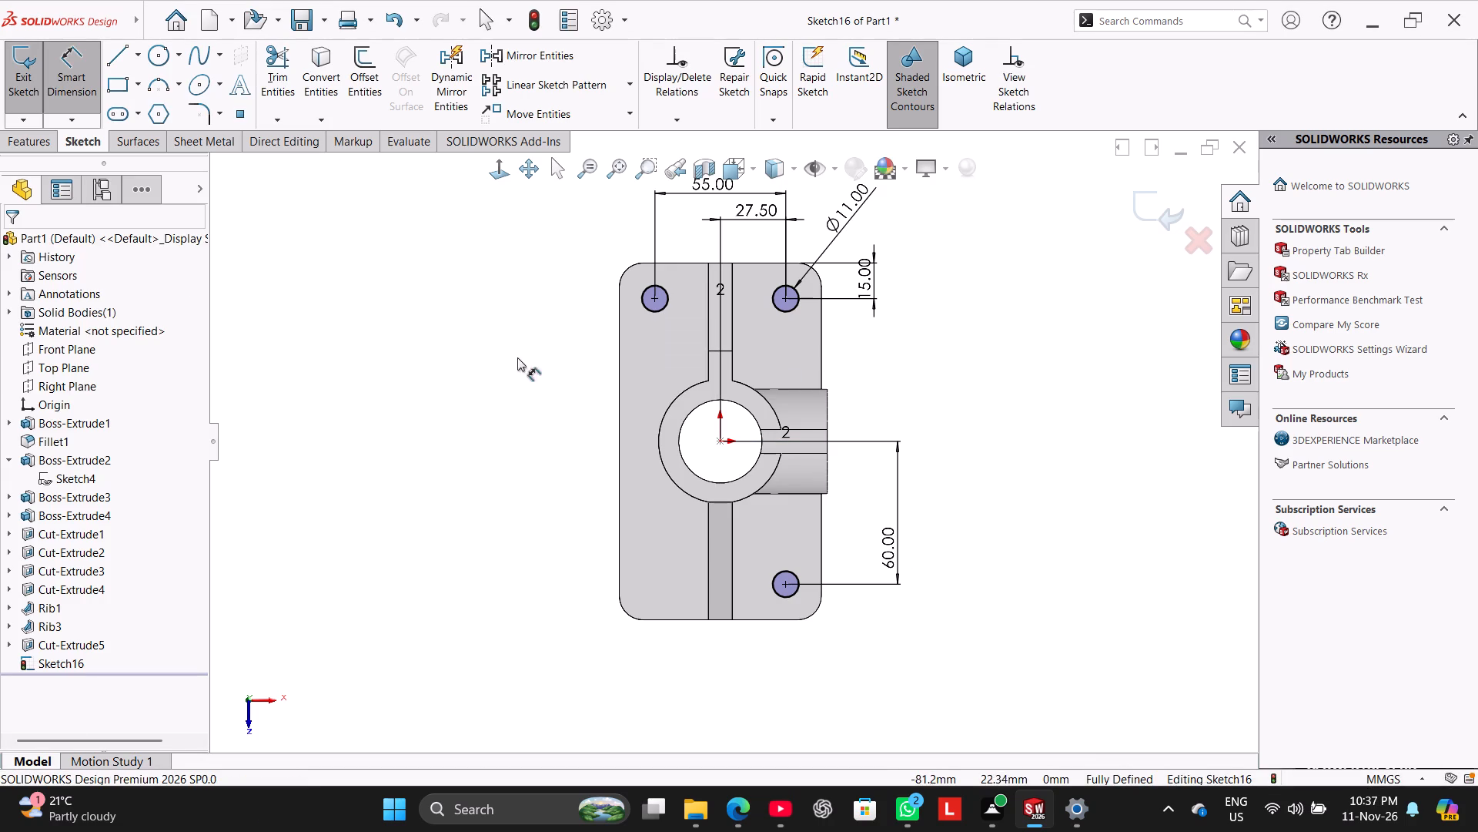
# Set up a linear sketch pattern of the 11 mm circle at the sloped-rib end, with the X-axis direction reversed across the plate.
pyautogui.click(626, 81)
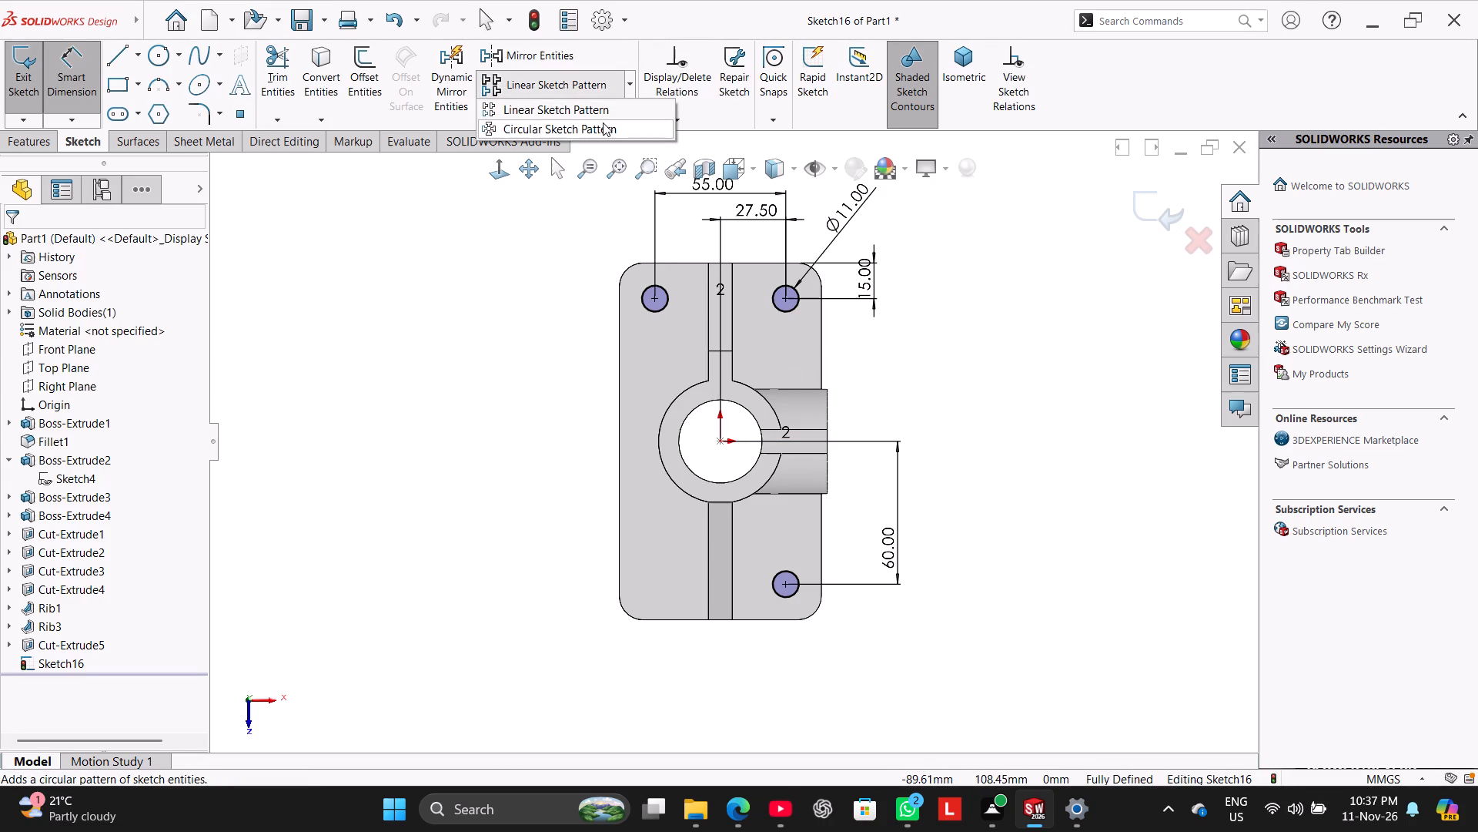
pyautogui.click(600, 112)
pyautogui.click(788, 600)
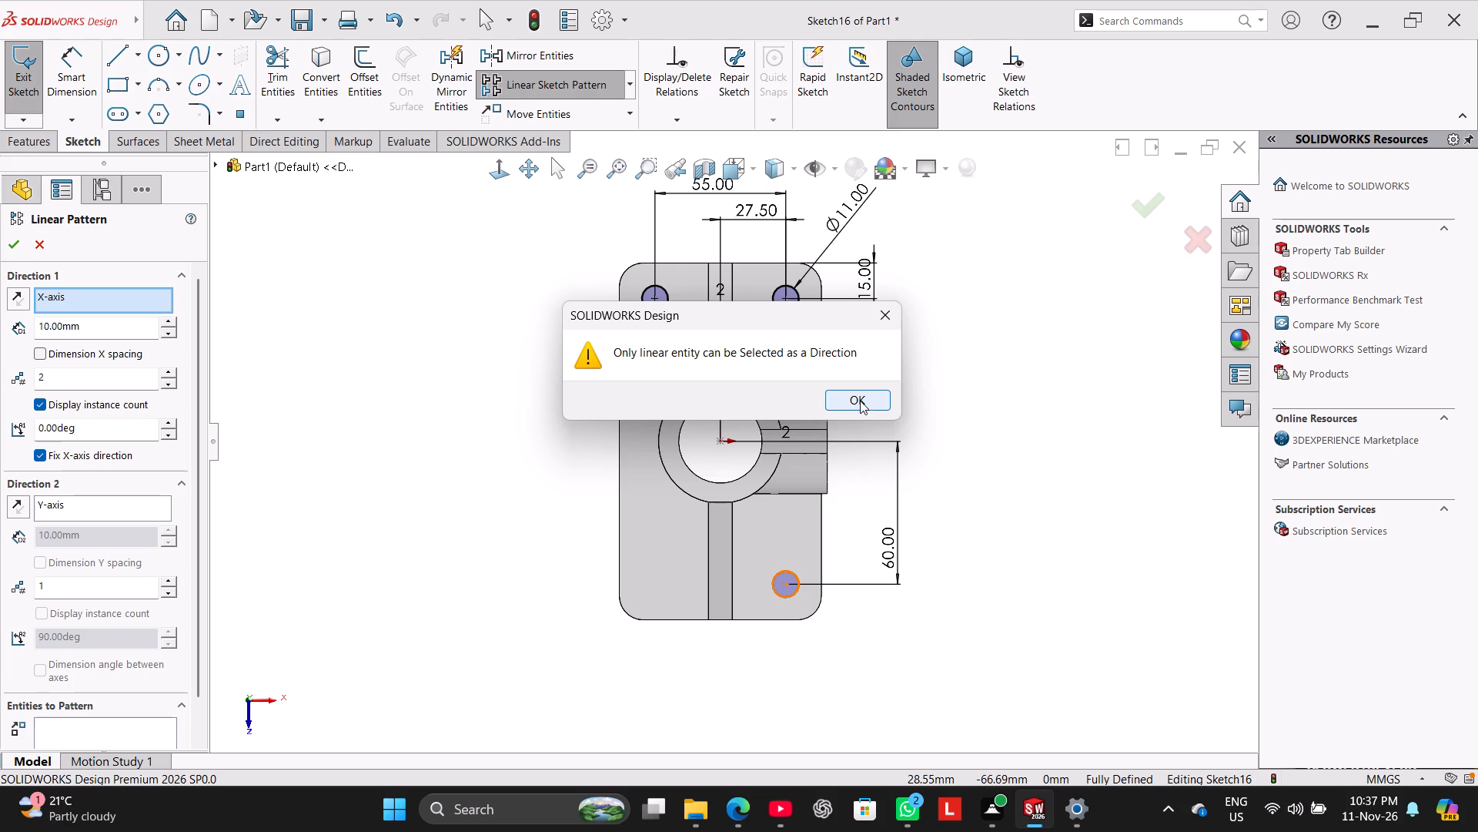
pyautogui.click(860, 401)
pyautogui.click(145, 733)
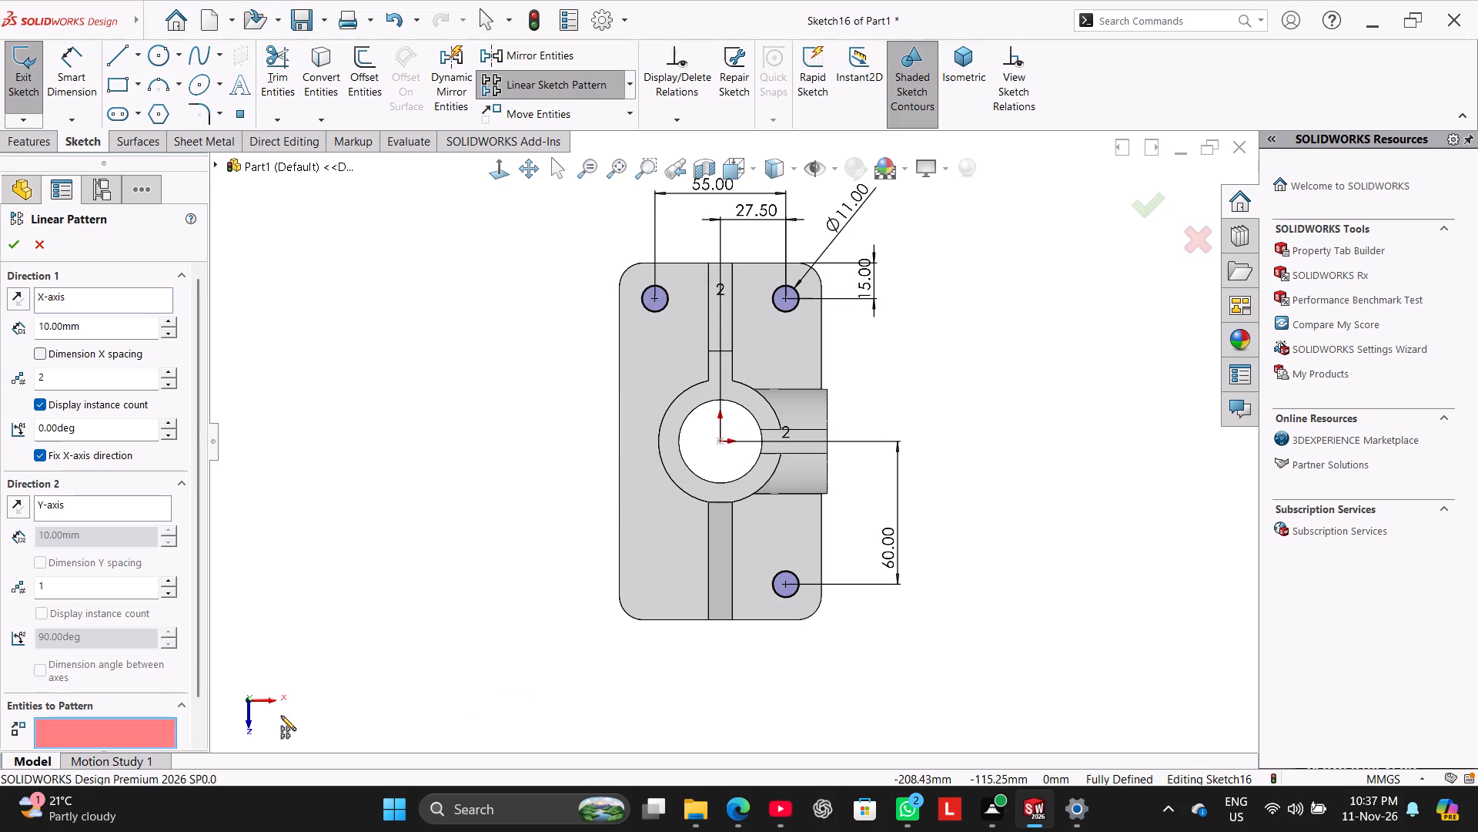
pyautogui.click(791, 595)
pyautogui.click(94, 309)
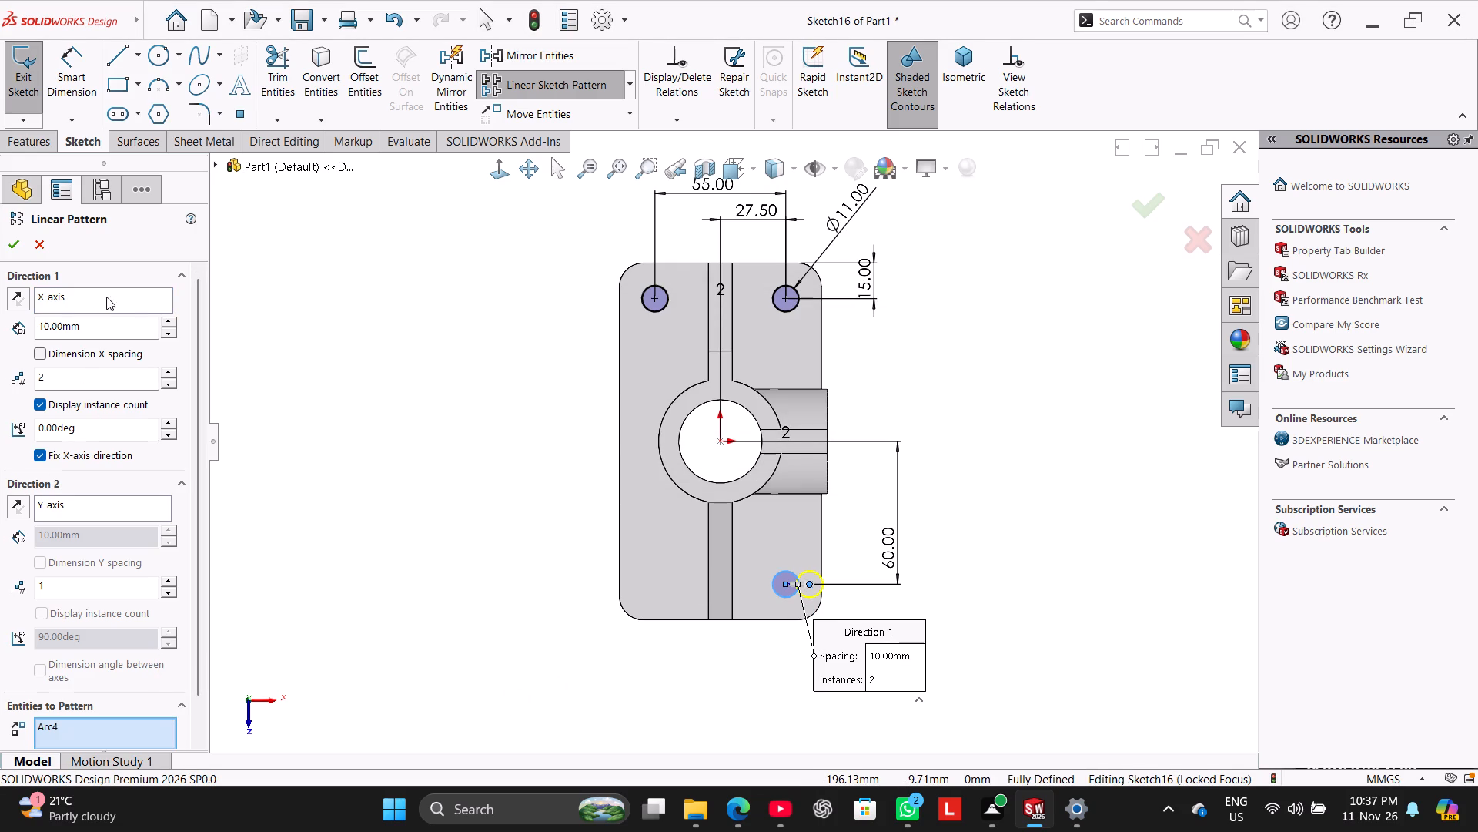
pyautogui.click(106, 297)
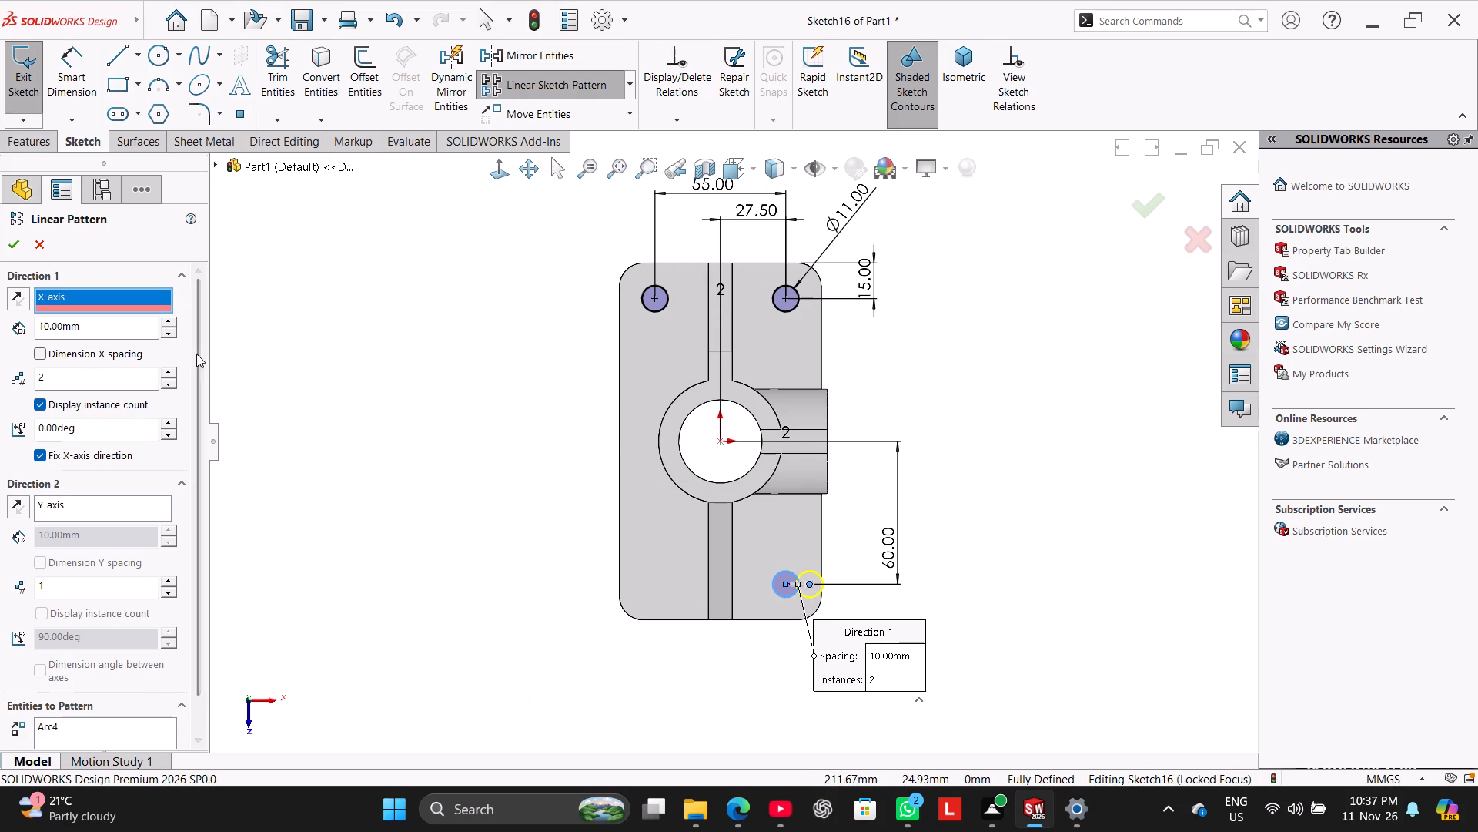
pyautogui.click(415, 506)
pyautogui.click(20, 303)
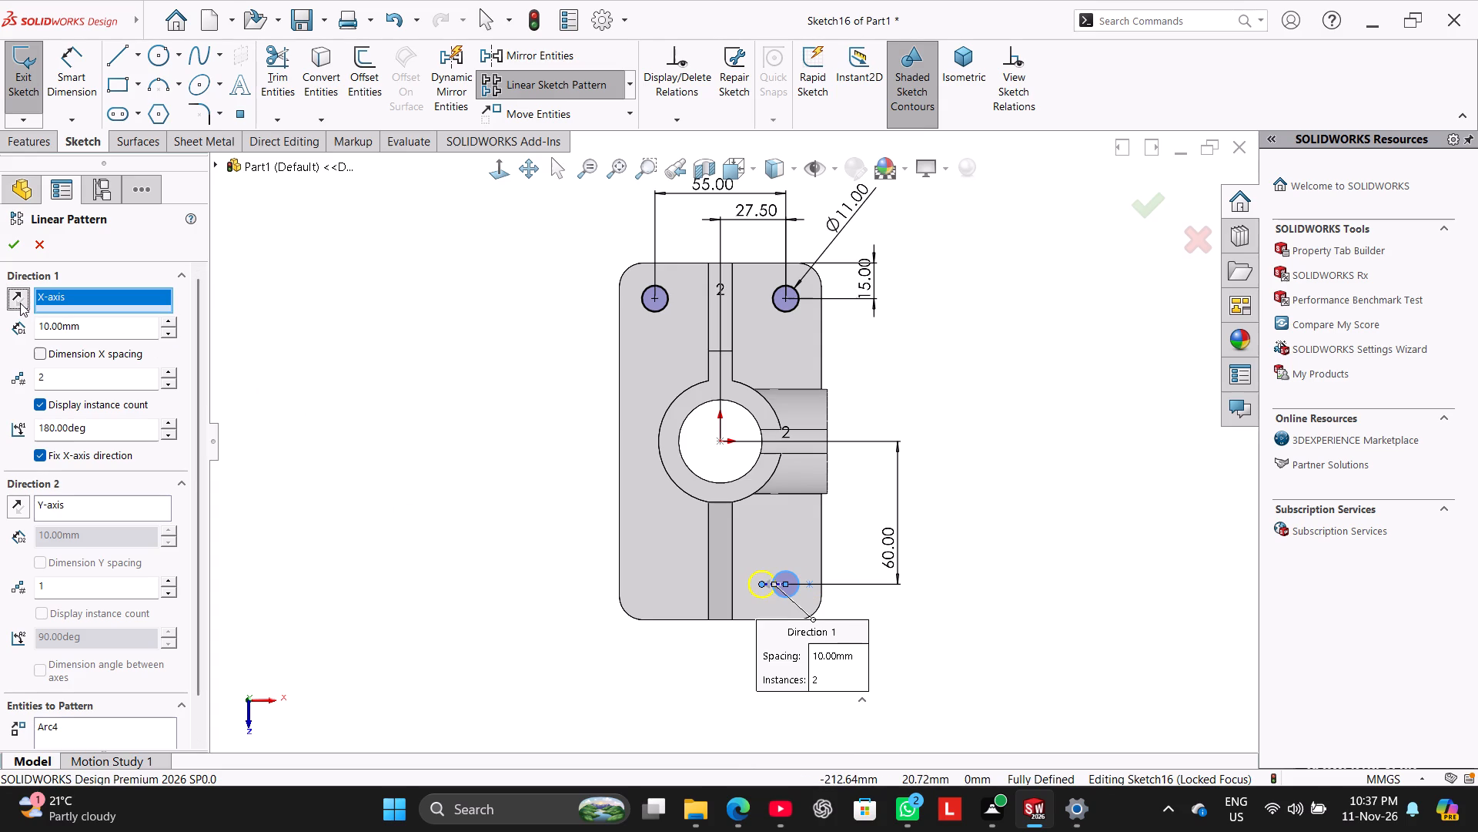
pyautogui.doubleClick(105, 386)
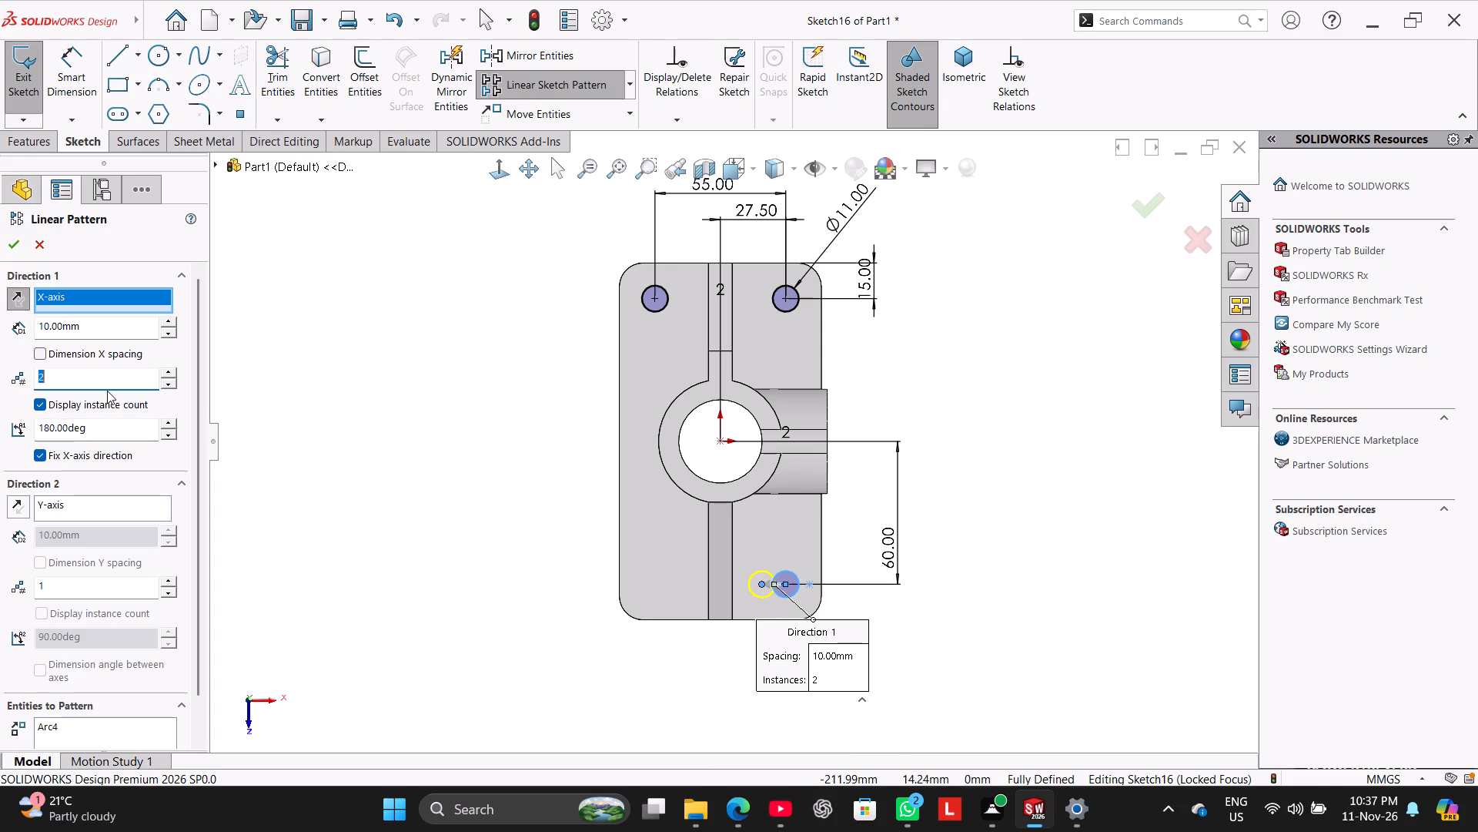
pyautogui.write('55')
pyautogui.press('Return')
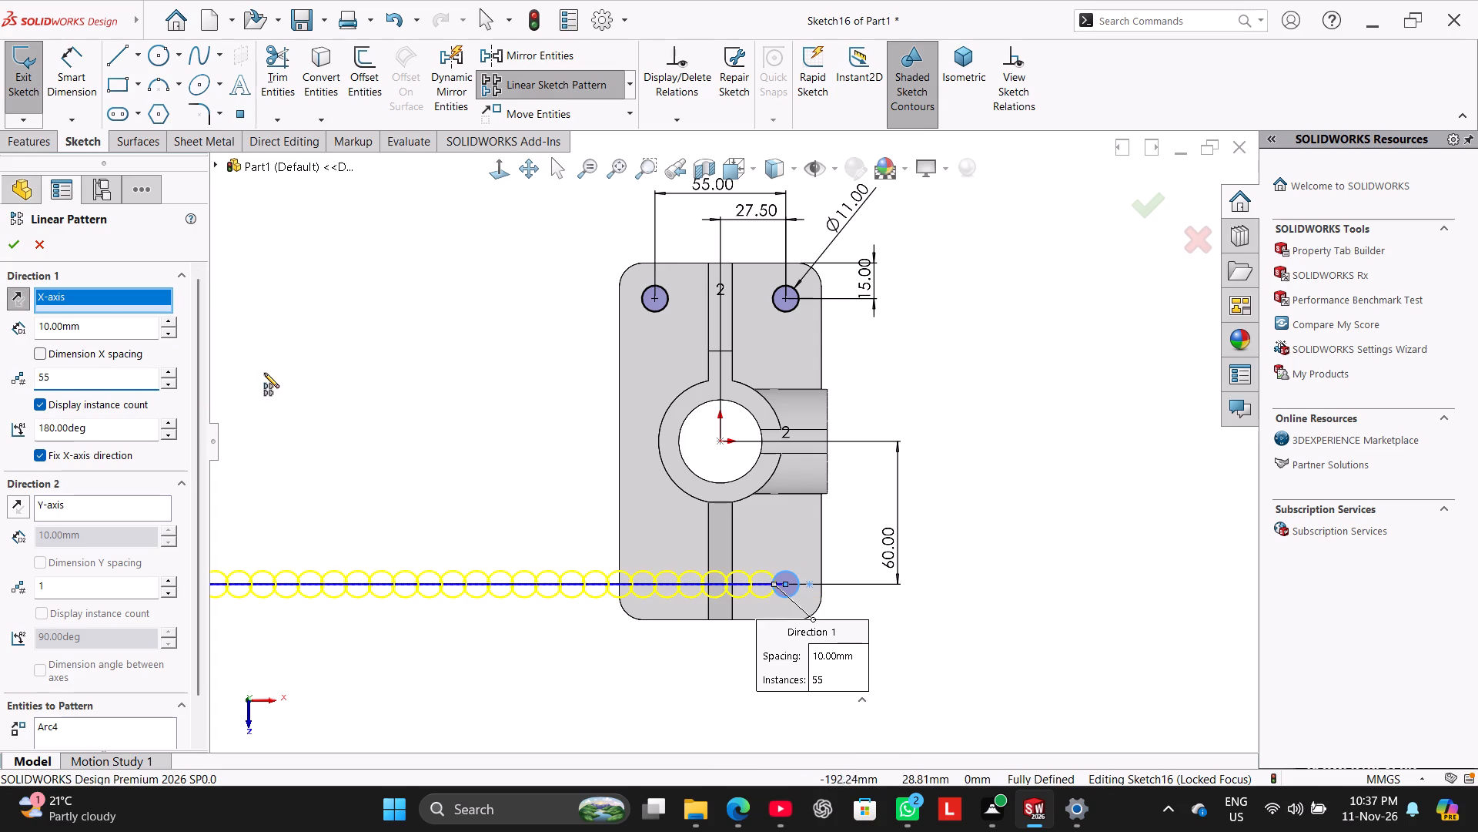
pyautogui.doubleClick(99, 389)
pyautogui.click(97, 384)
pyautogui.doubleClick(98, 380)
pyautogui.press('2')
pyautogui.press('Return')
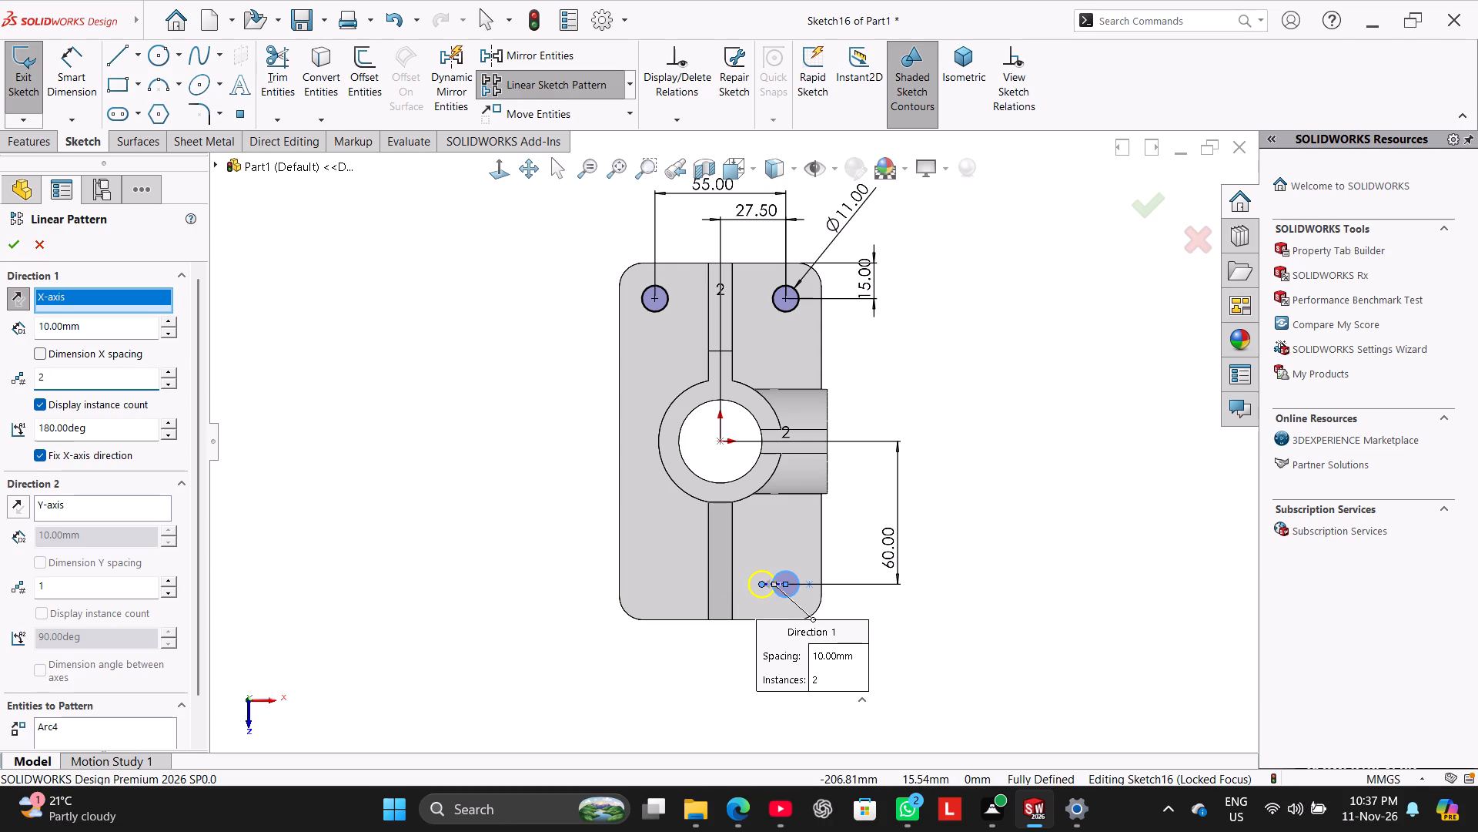
# Set the linear pattern's spacing to 55 mm and accept it with two instances.
pyautogui.doubleClick(120, 332)
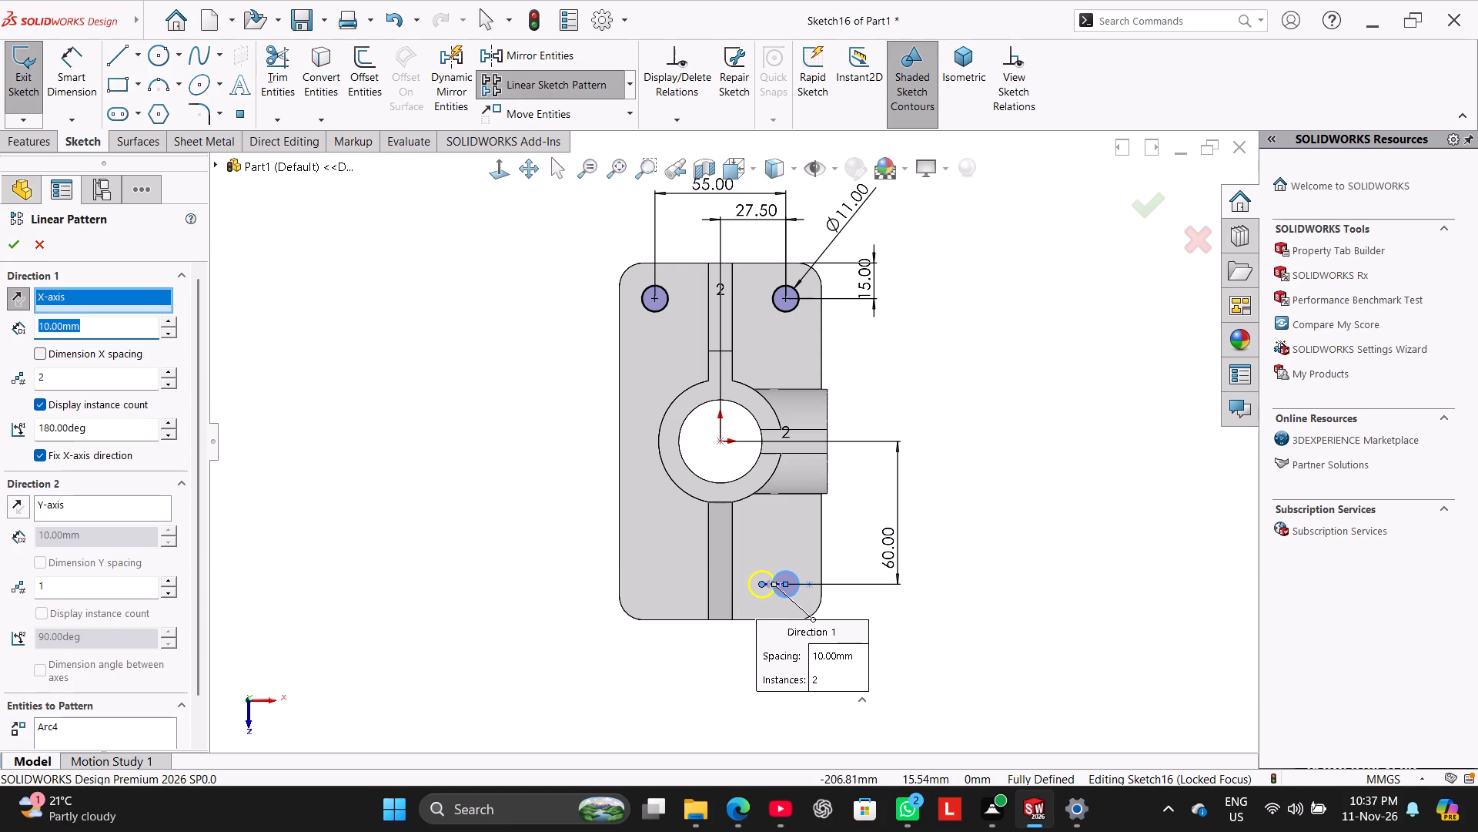
pyautogui.write('55')
pyautogui.press('Return')
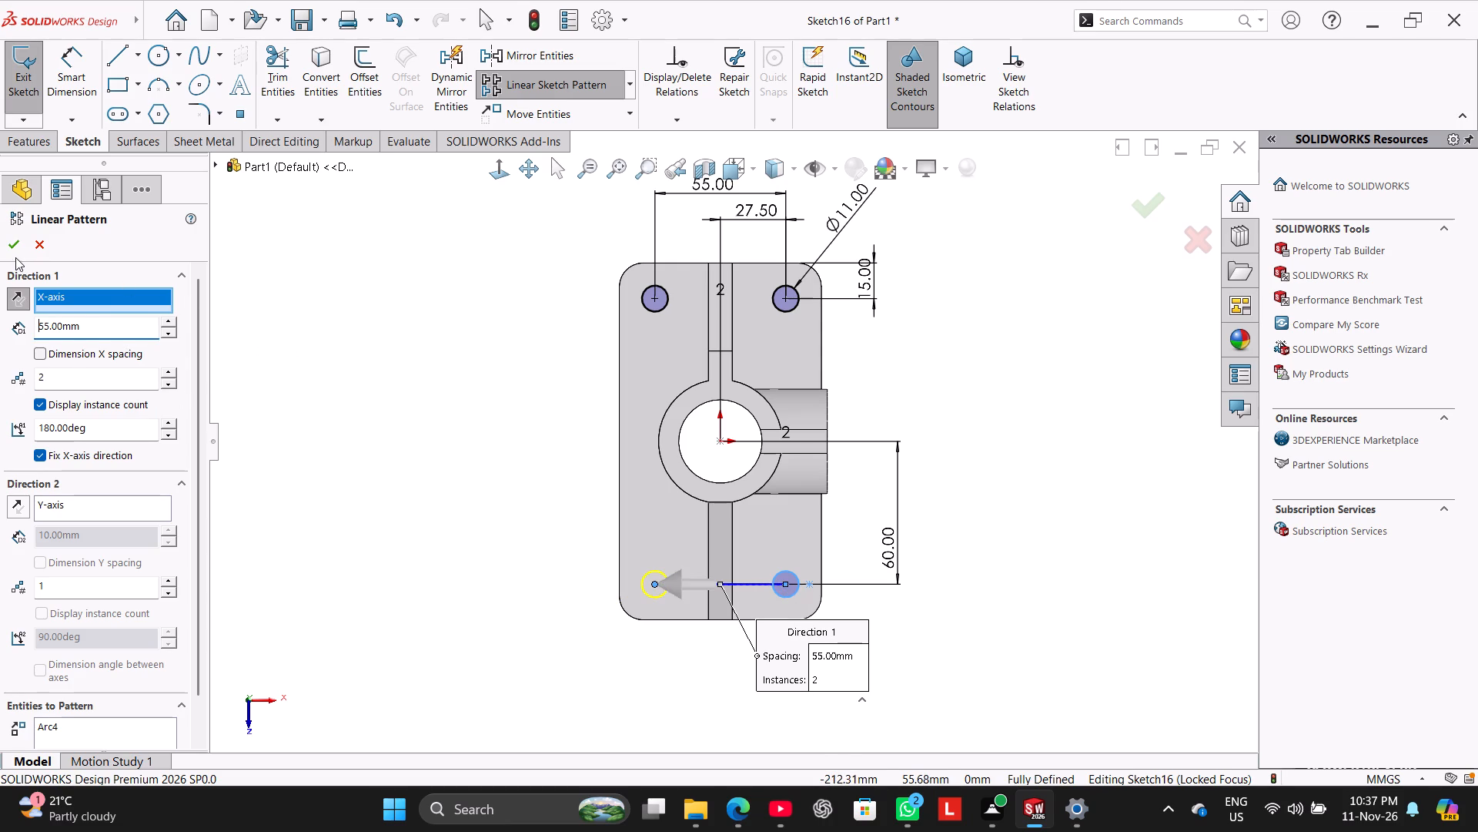
pyautogui.click(15, 255)
# Dimension the horizontal spacing between the two circle centres at the sloped-rib end as 55 mm.
pyautogui.click(93, 72)
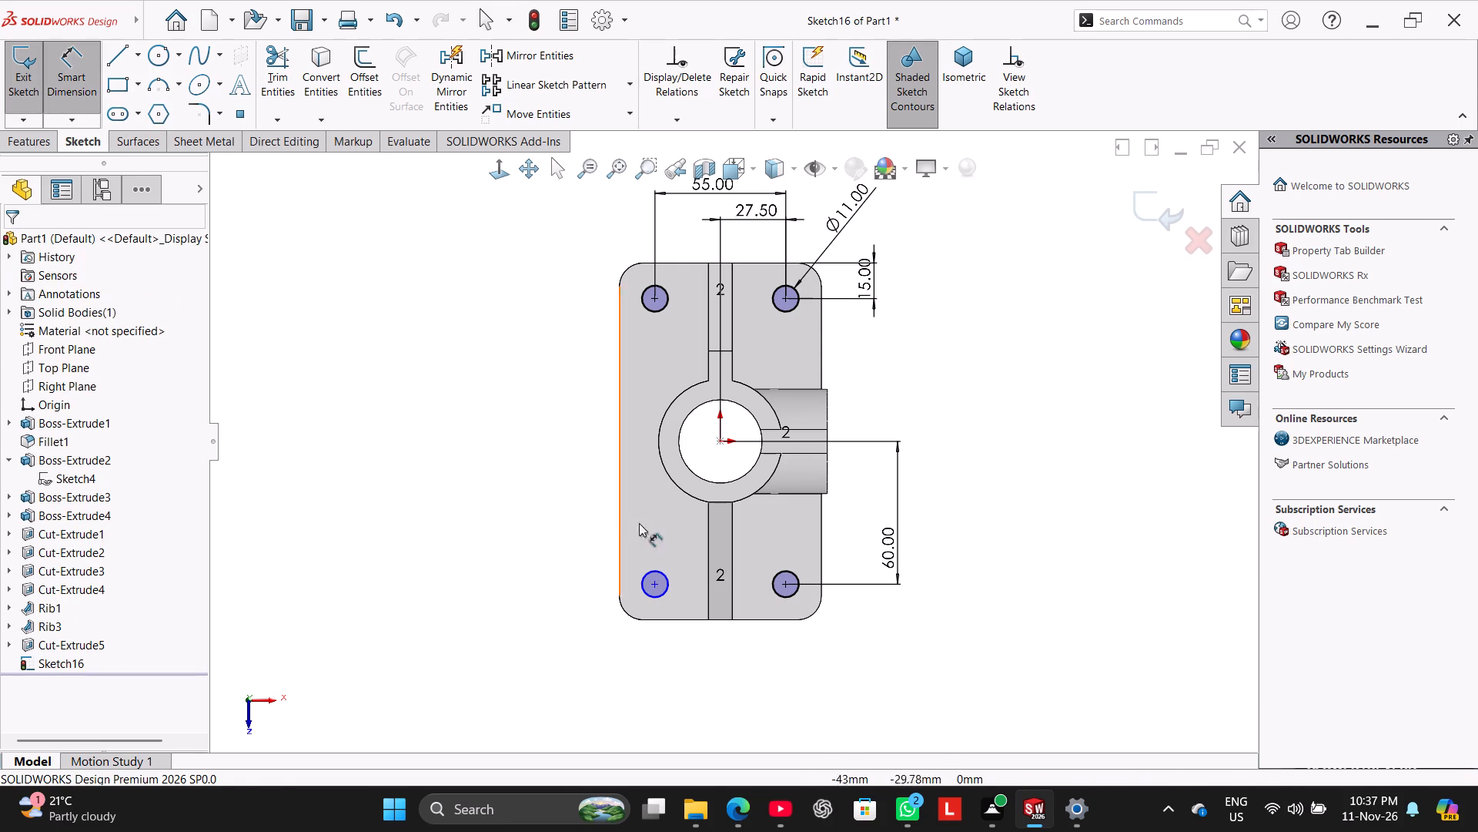
pyautogui.click(657, 586)
pyautogui.click(786, 585)
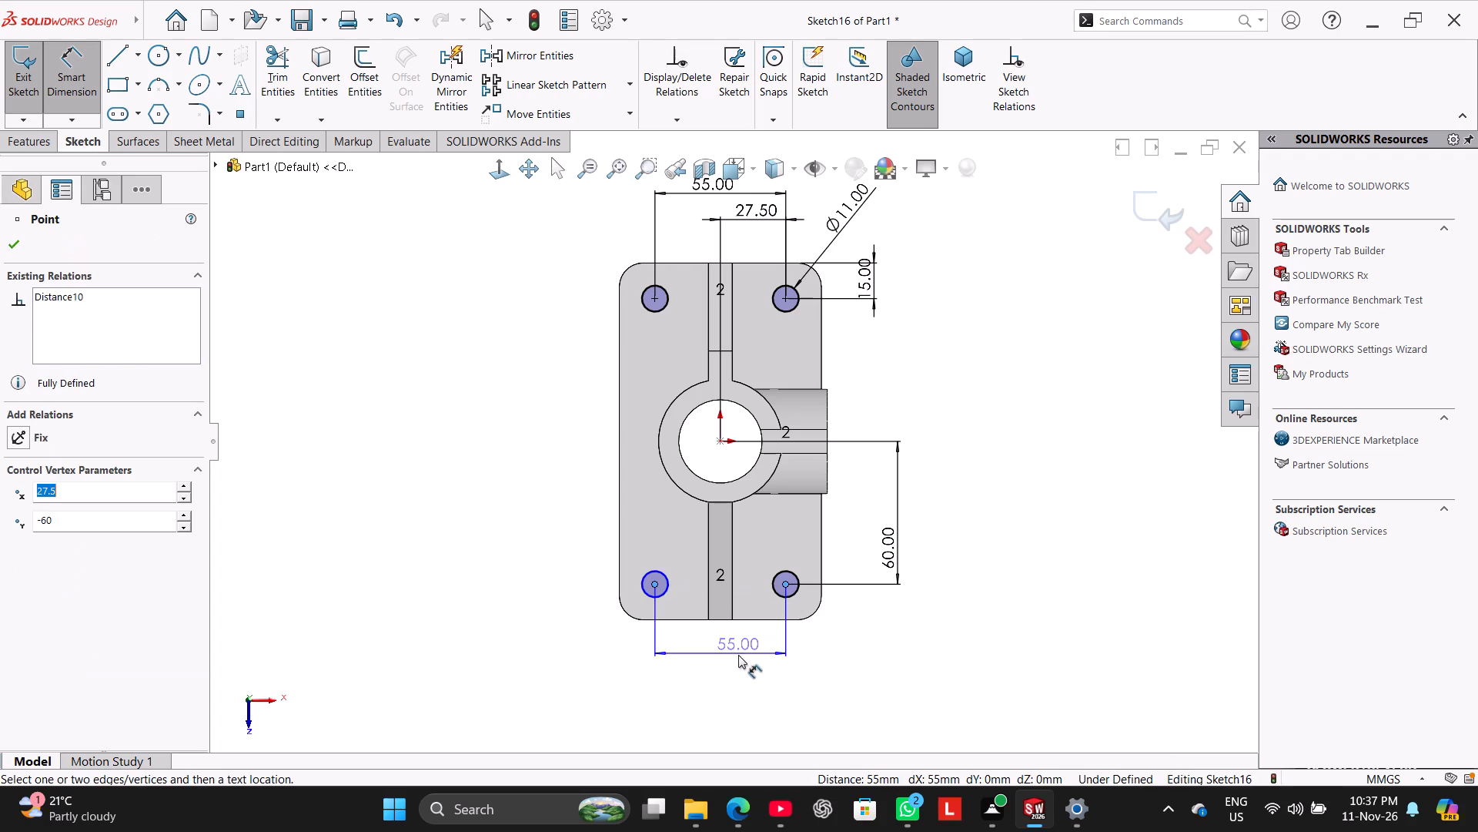
pyautogui.click(738, 655)
pyautogui.rightClick(398, 421)
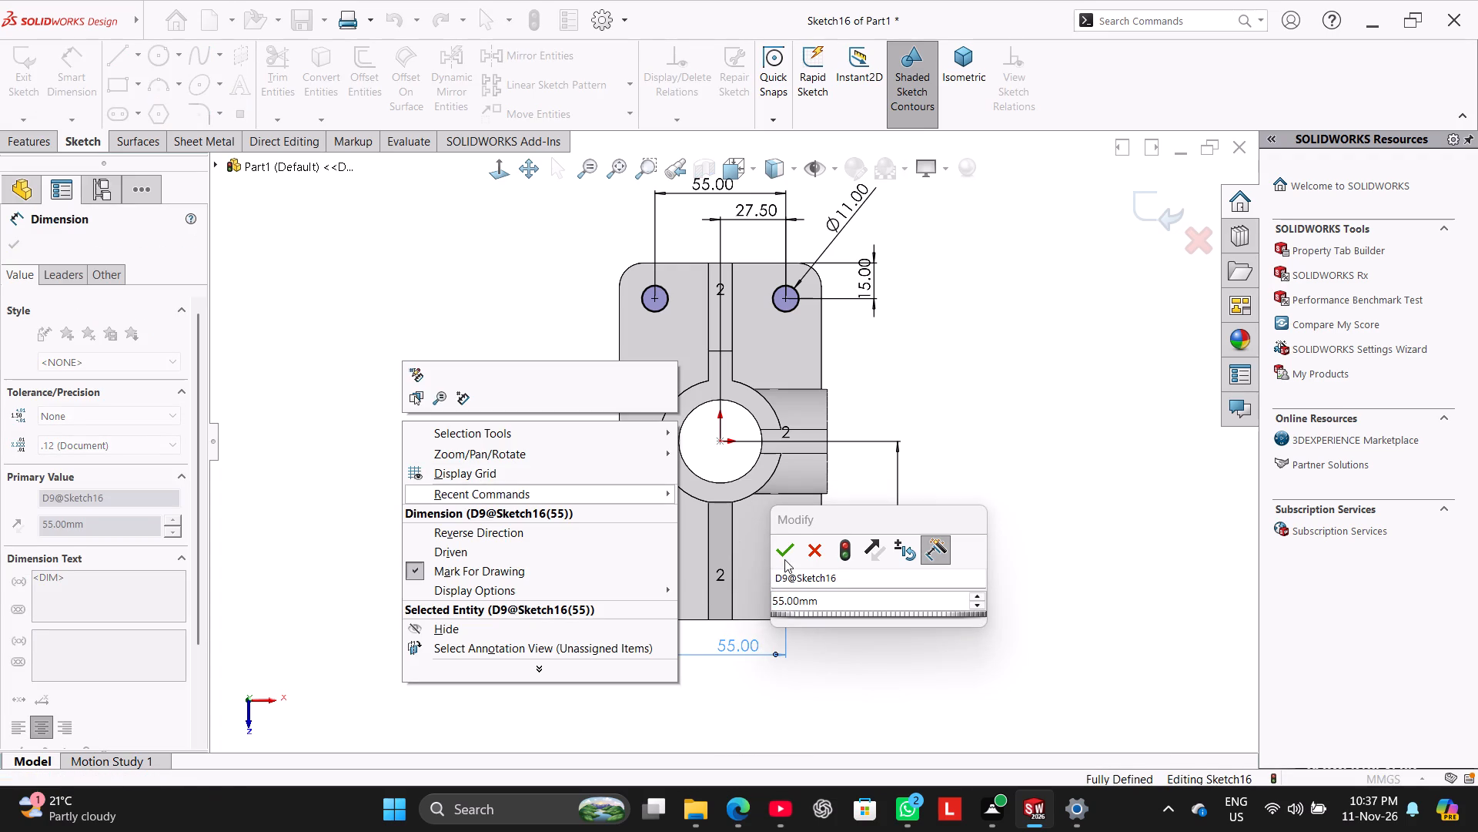
pyautogui.click(784, 559)
pyautogui.click(782, 545)
# Cut the four 11 mm corner circles through the base plate with an Extruded Cut set to Through All.
pyautogui.click(39, 154)
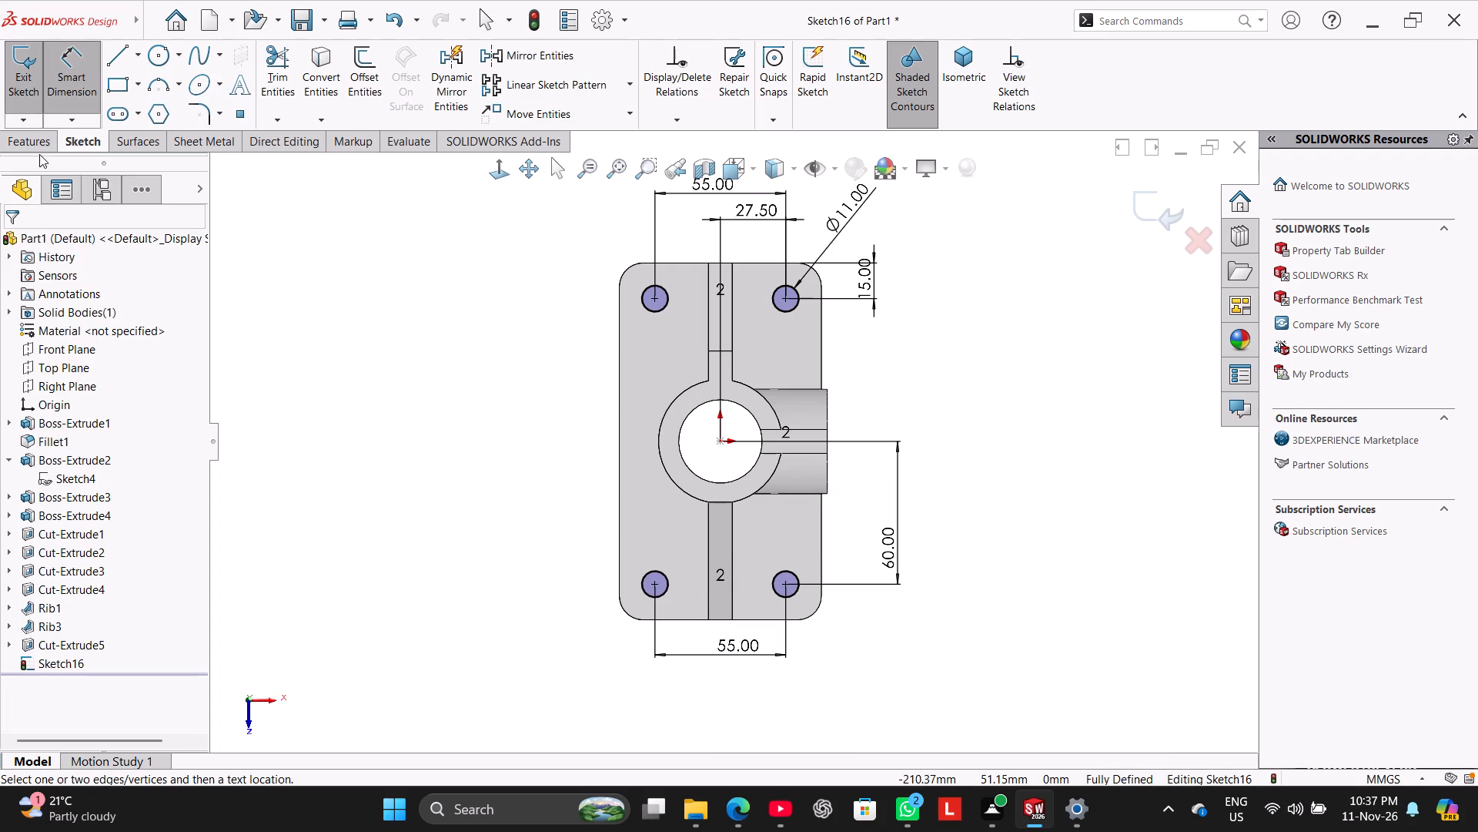
pyautogui.click(51, 145)
pyautogui.click(277, 73)
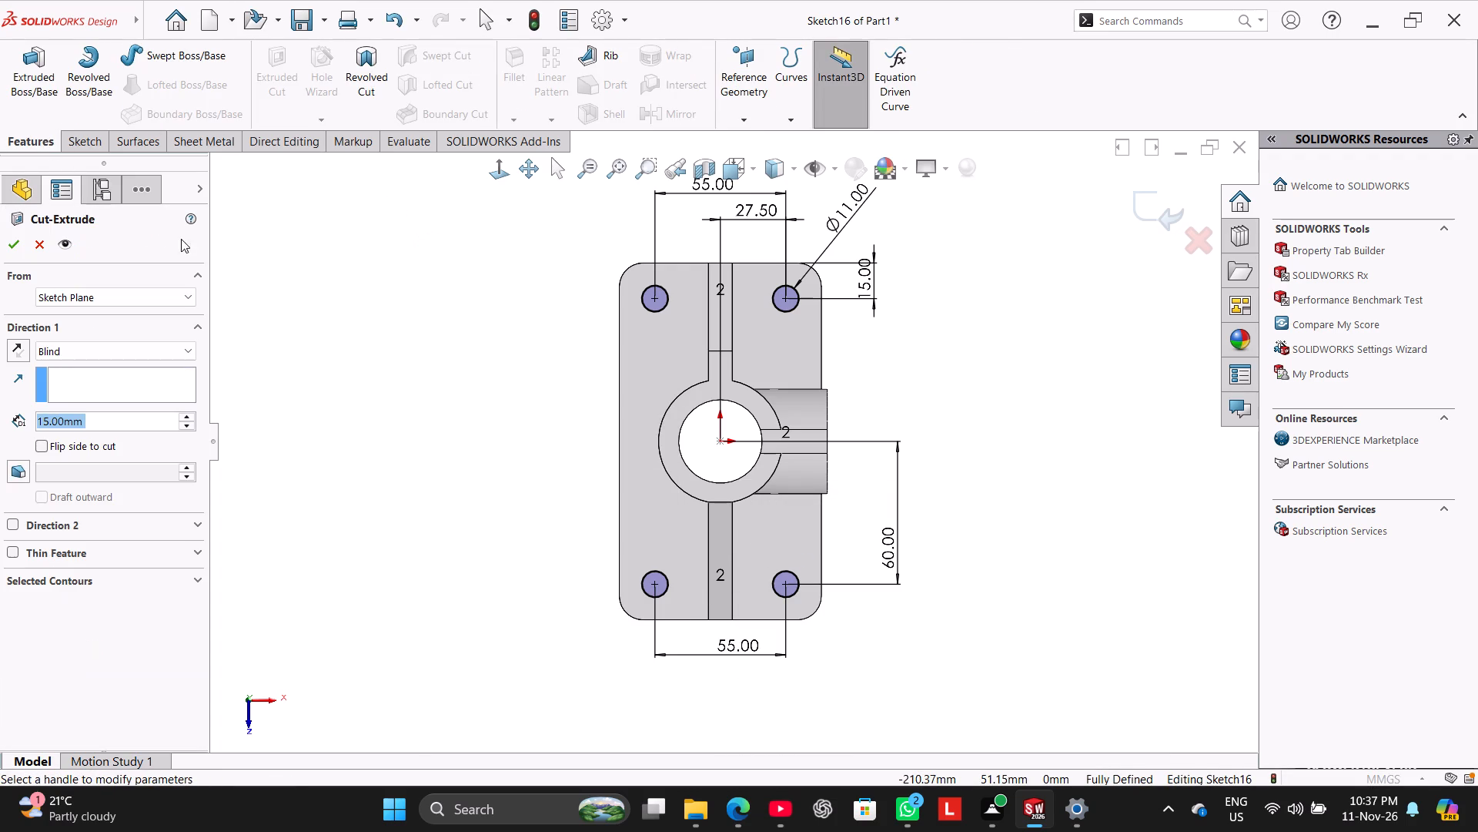
pyautogui.moveTo(470, 414); pyautogui.dragTo(387, 319)
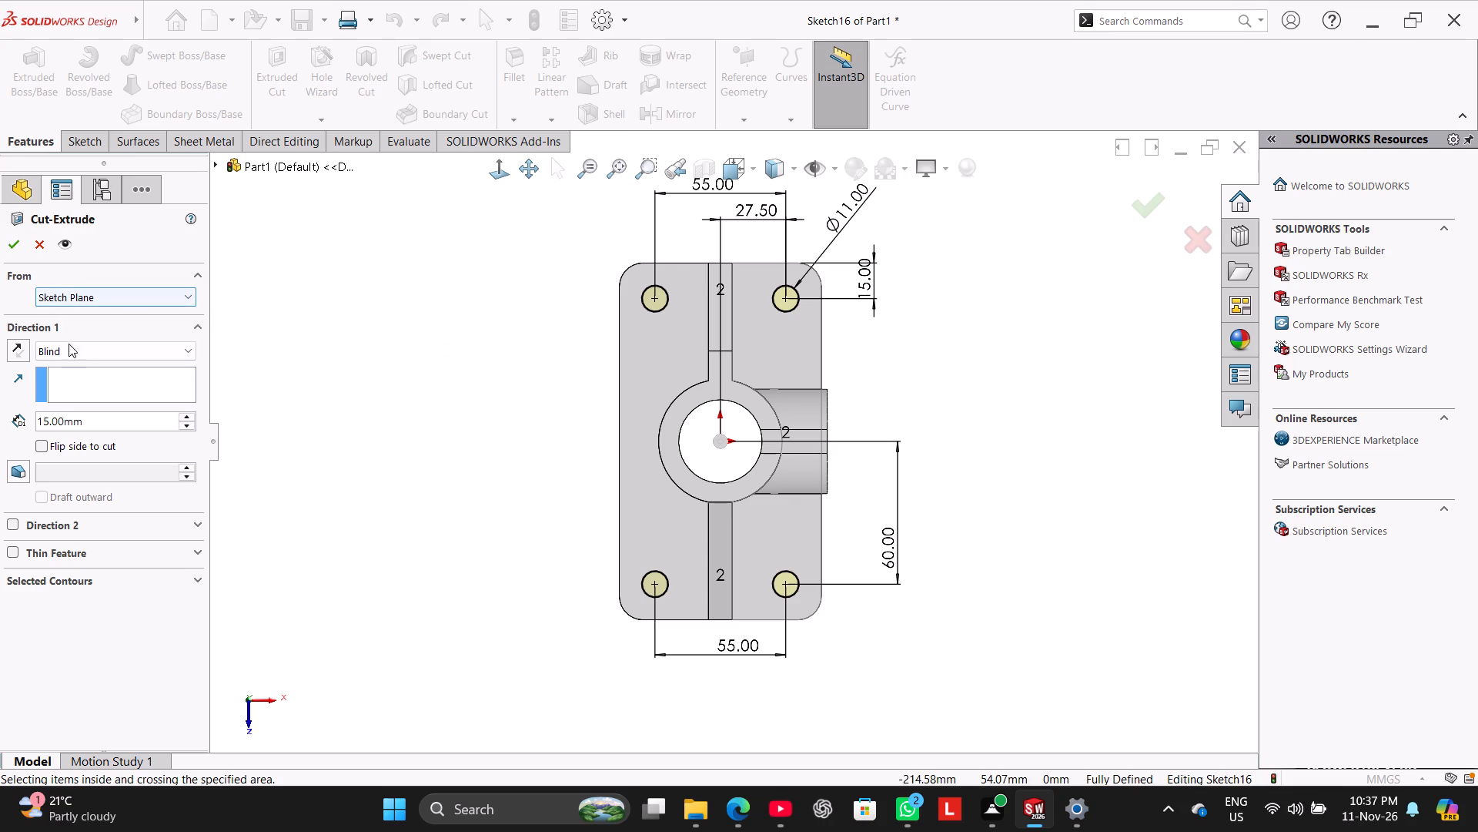
pyautogui.click(82, 353)
pyautogui.click(105, 385)
pyautogui.click(20, 253)
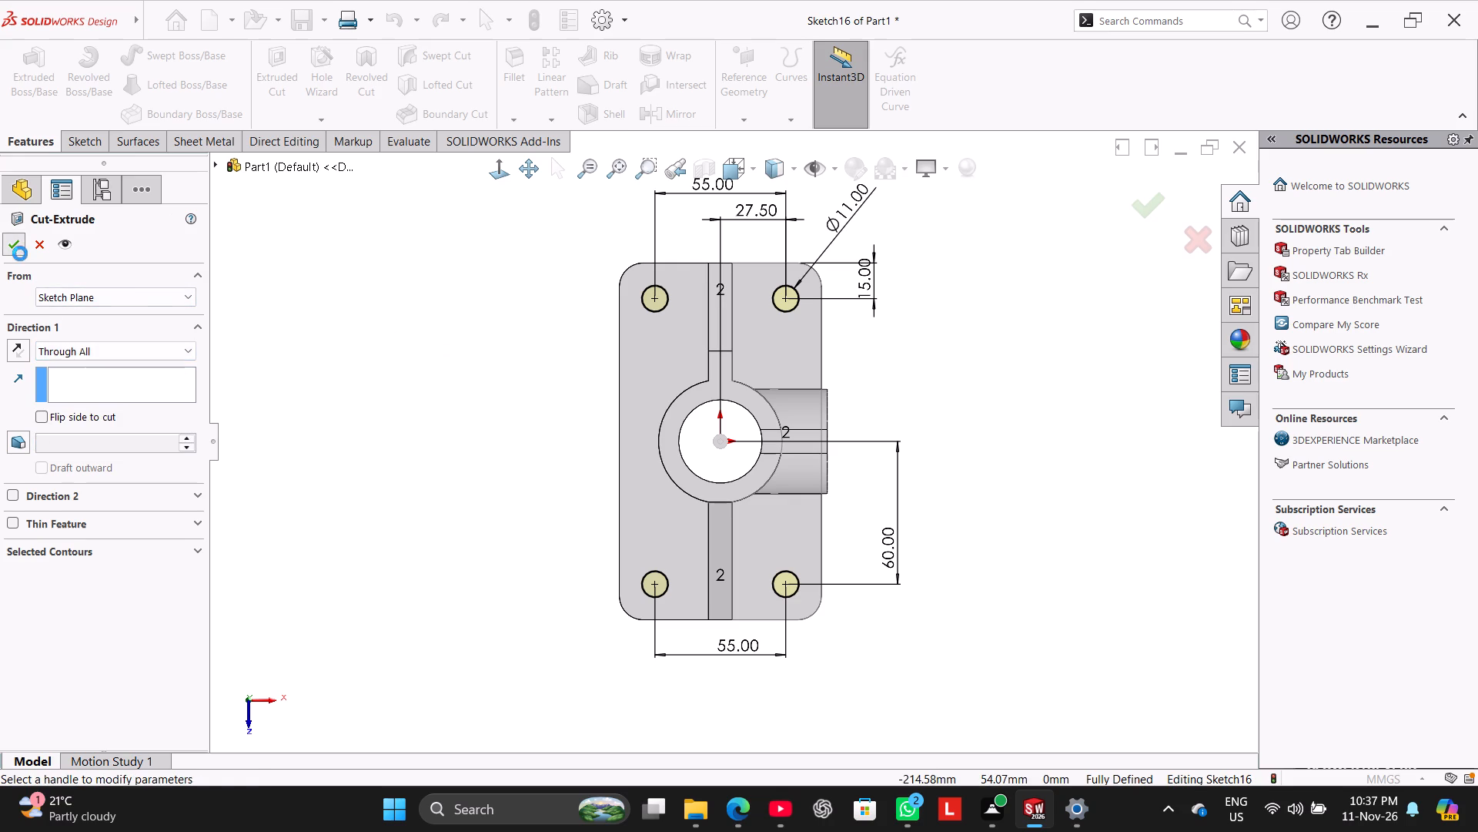
pyautogui.click(319, 347)
# Examine the clamp body and the base plate's corner holes from several angles, ending in the isometric view.
pyautogui.moveTo(371, 384); pyautogui.dragTo(364, 280, button='middle')
pyautogui.moveTo(393, 357); pyautogui.dragTo(529, 283, button='right')
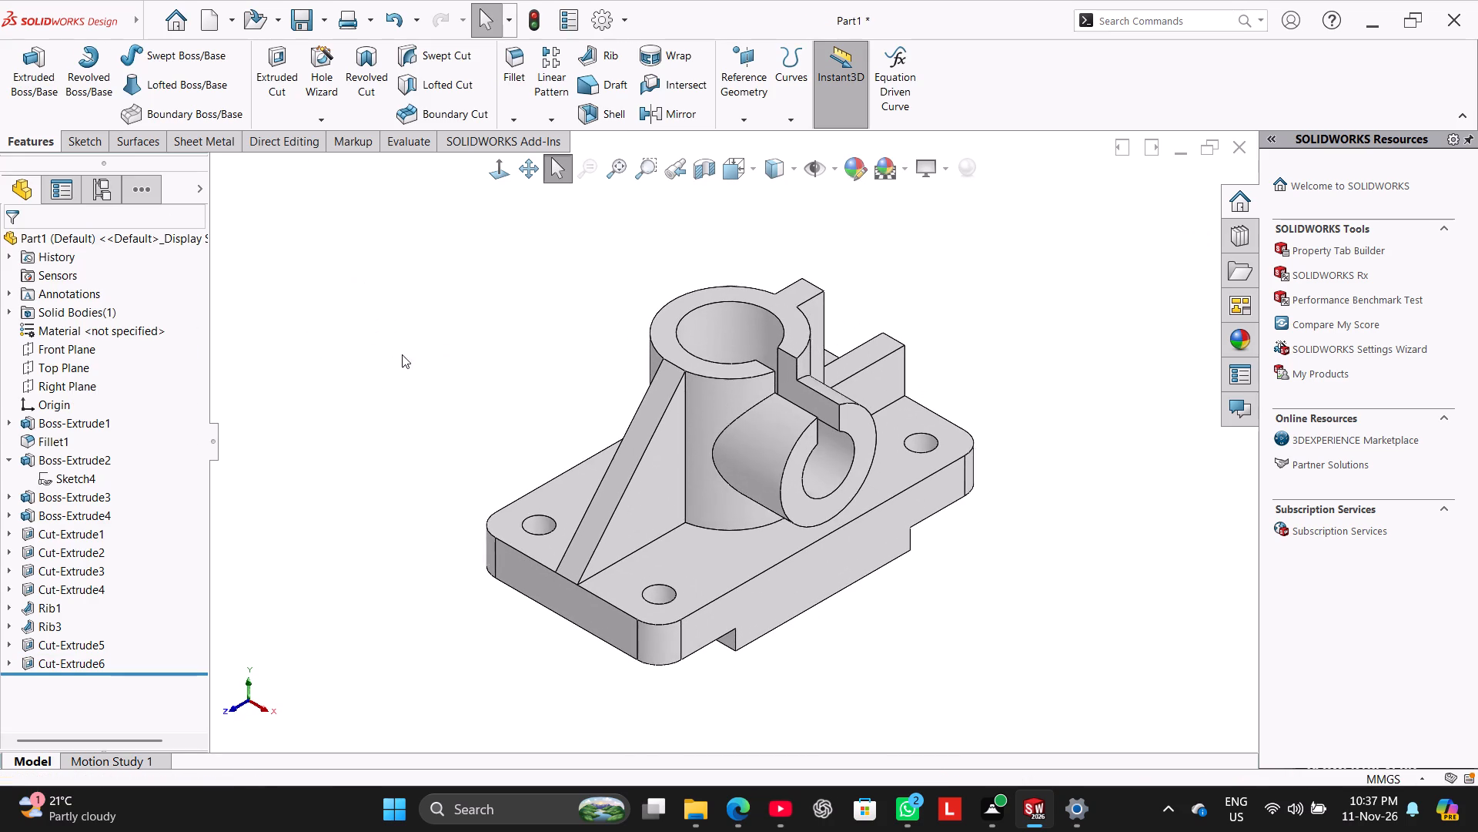
pyautogui.click(378, 361)
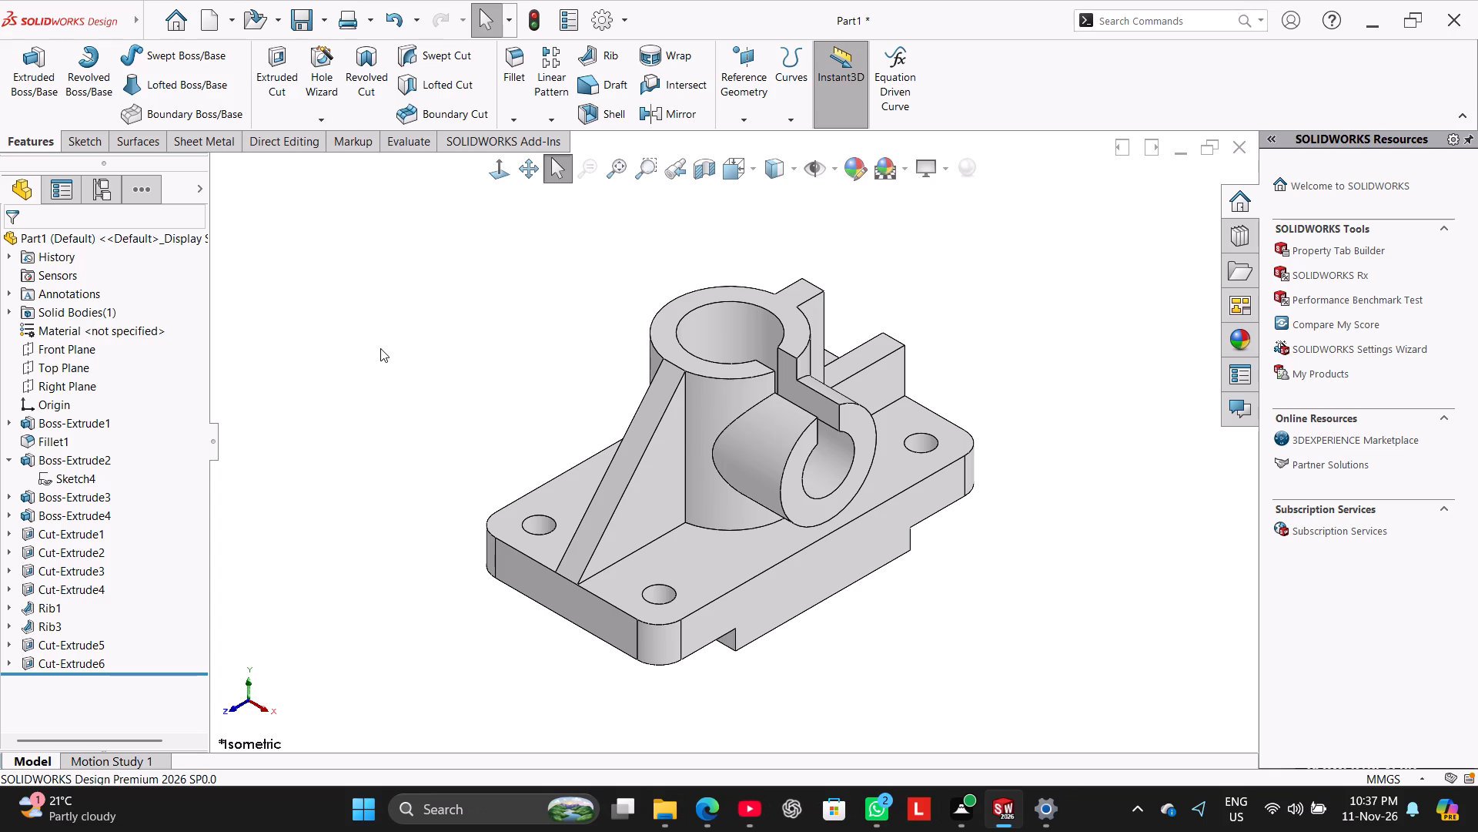
pyautogui.moveTo(416, 384); pyautogui.dragTo(393, 498, button='middle')
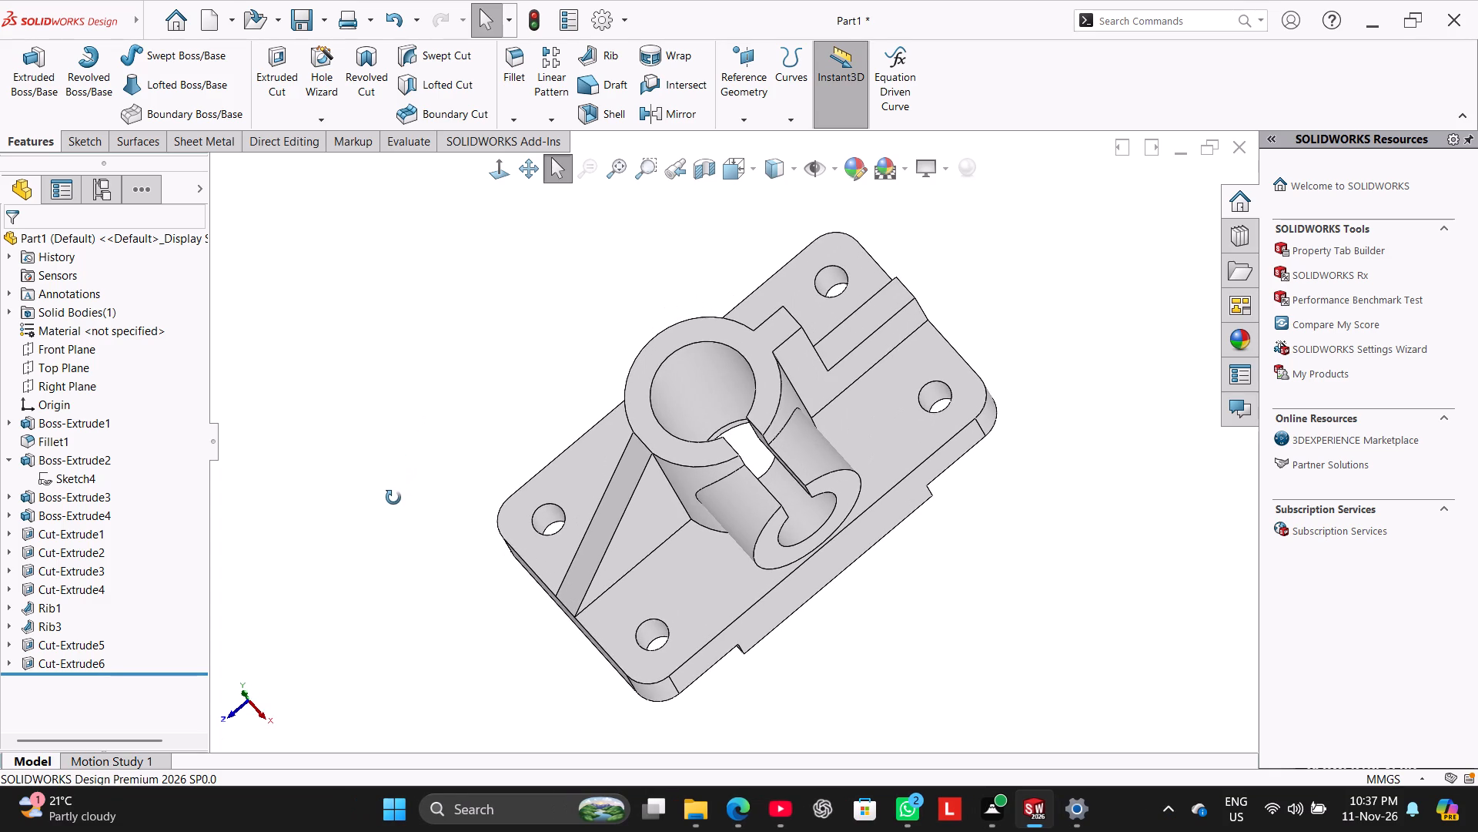
pyautogui.moveTo(393, 498); pyautogui.dragTo(376, 409, button='middle')
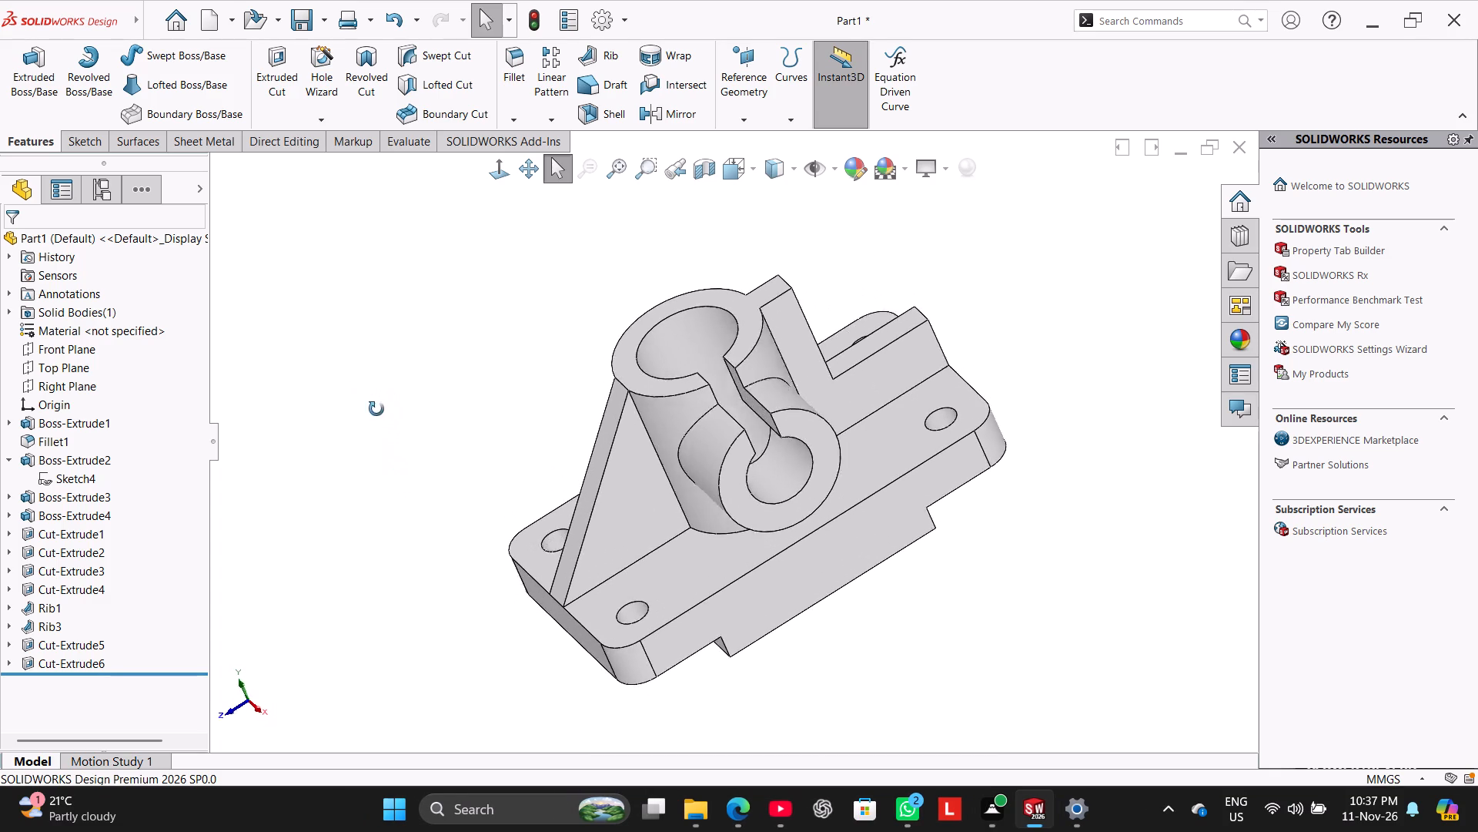
pyautogui.moveTo(376, 409); pyautogui.dragTo(393, 429, button='middle')
pyautogui.moveTo(394, 431); pyautogui.dragTo(463, 354, button='right')
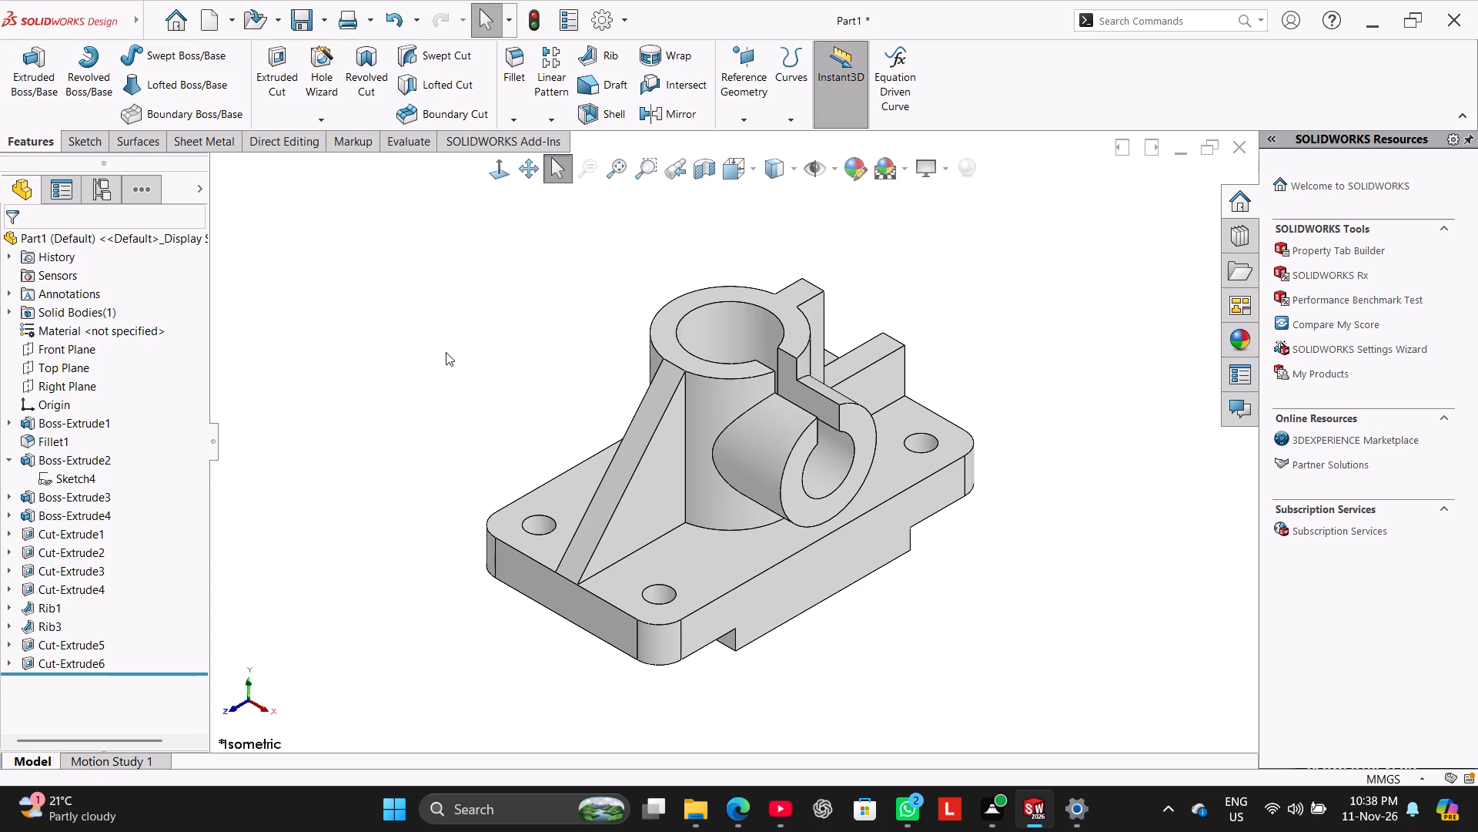
# Start a 3 mm fillet on the sloped rib's base edge, its edge along the vertical cylinder, and the cylinder's adjoining base edge.
pyautogui.click(509, 55)
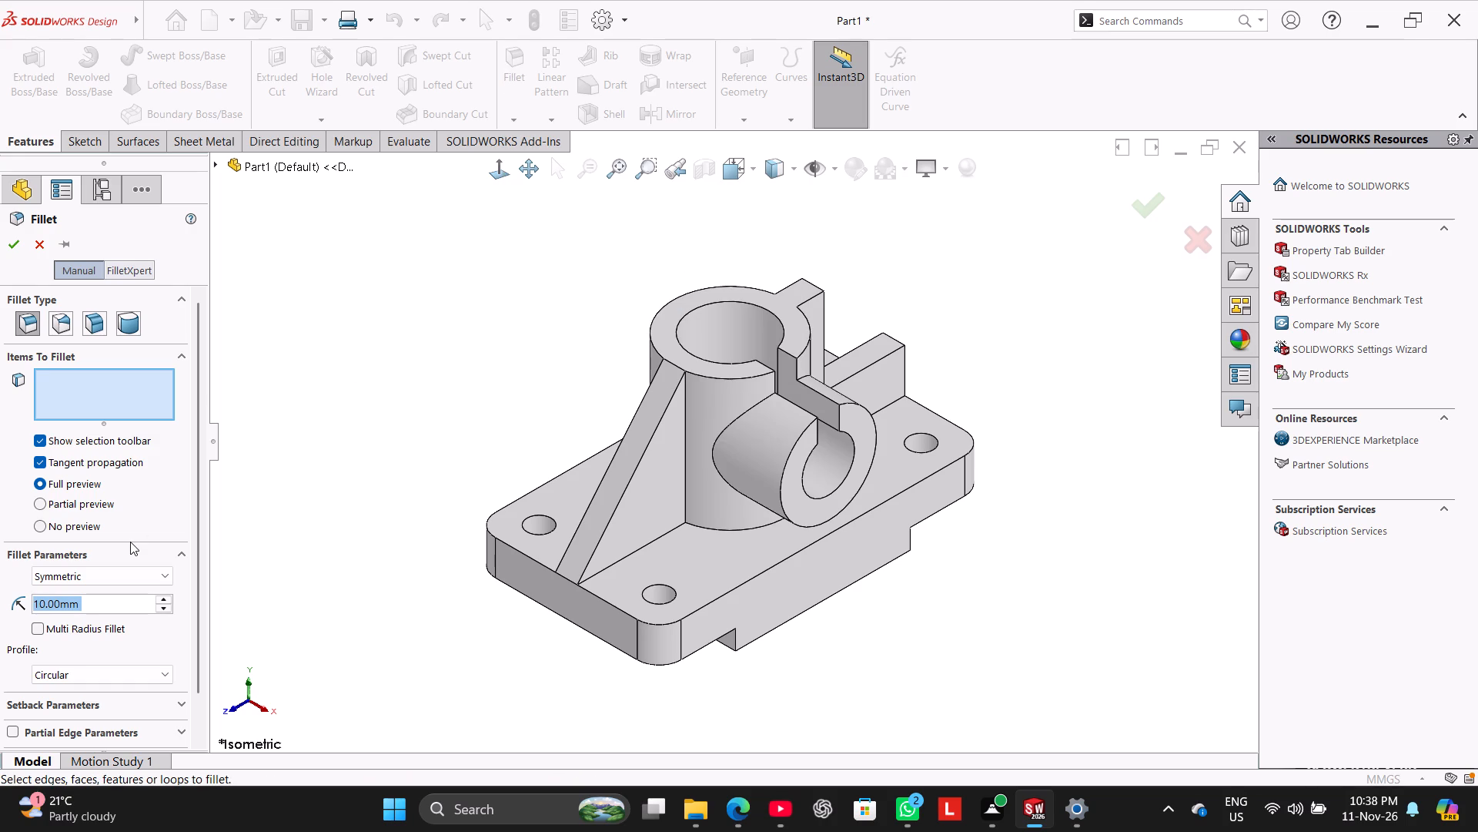
pyautogui.press('3')
pyautogui.press('Return')
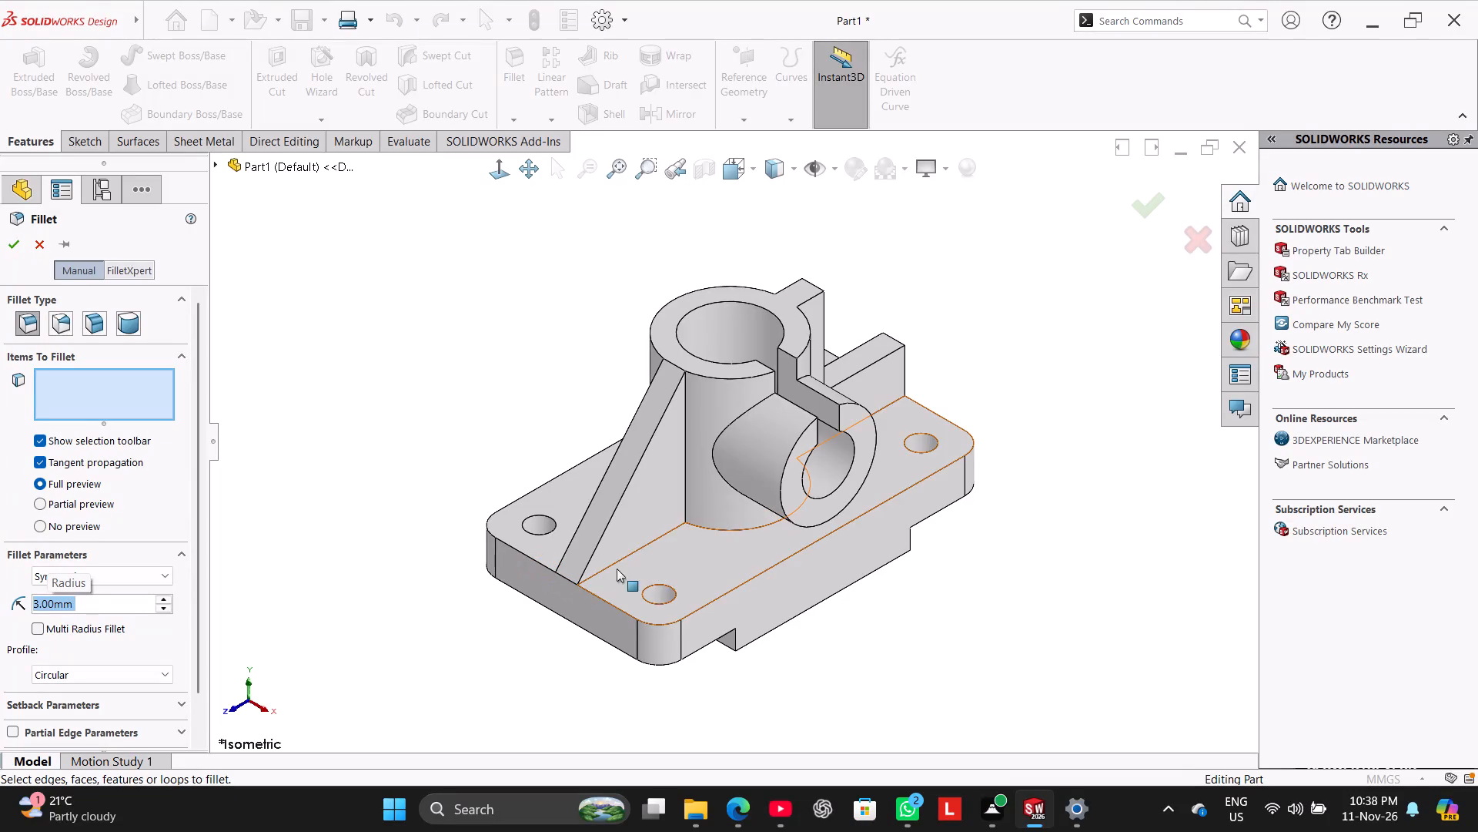
pyautogui.click(625, 612)
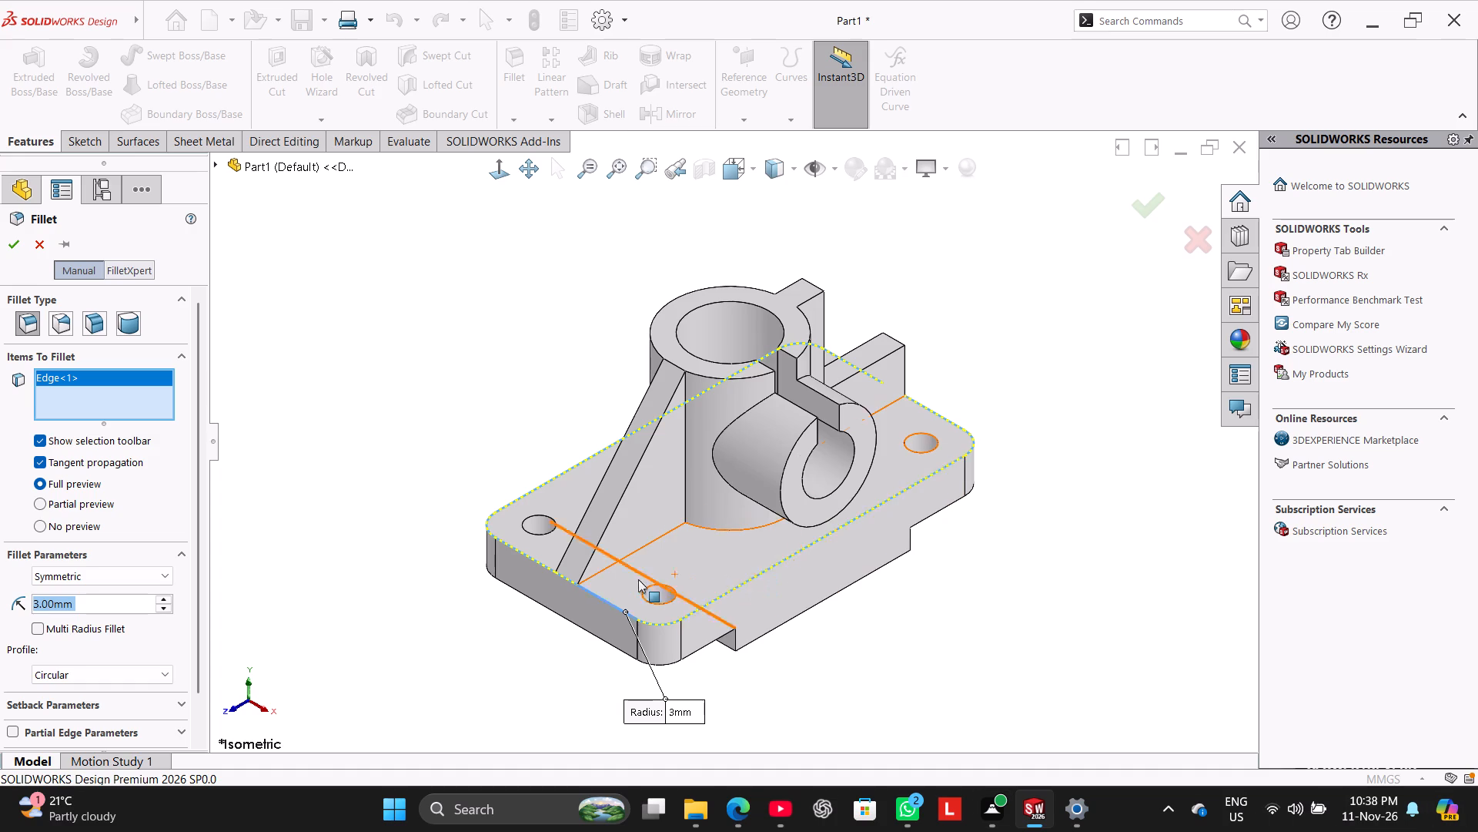
pyautogui.rightClick(113, 367)
pyautogui.rightClick(121, 381)
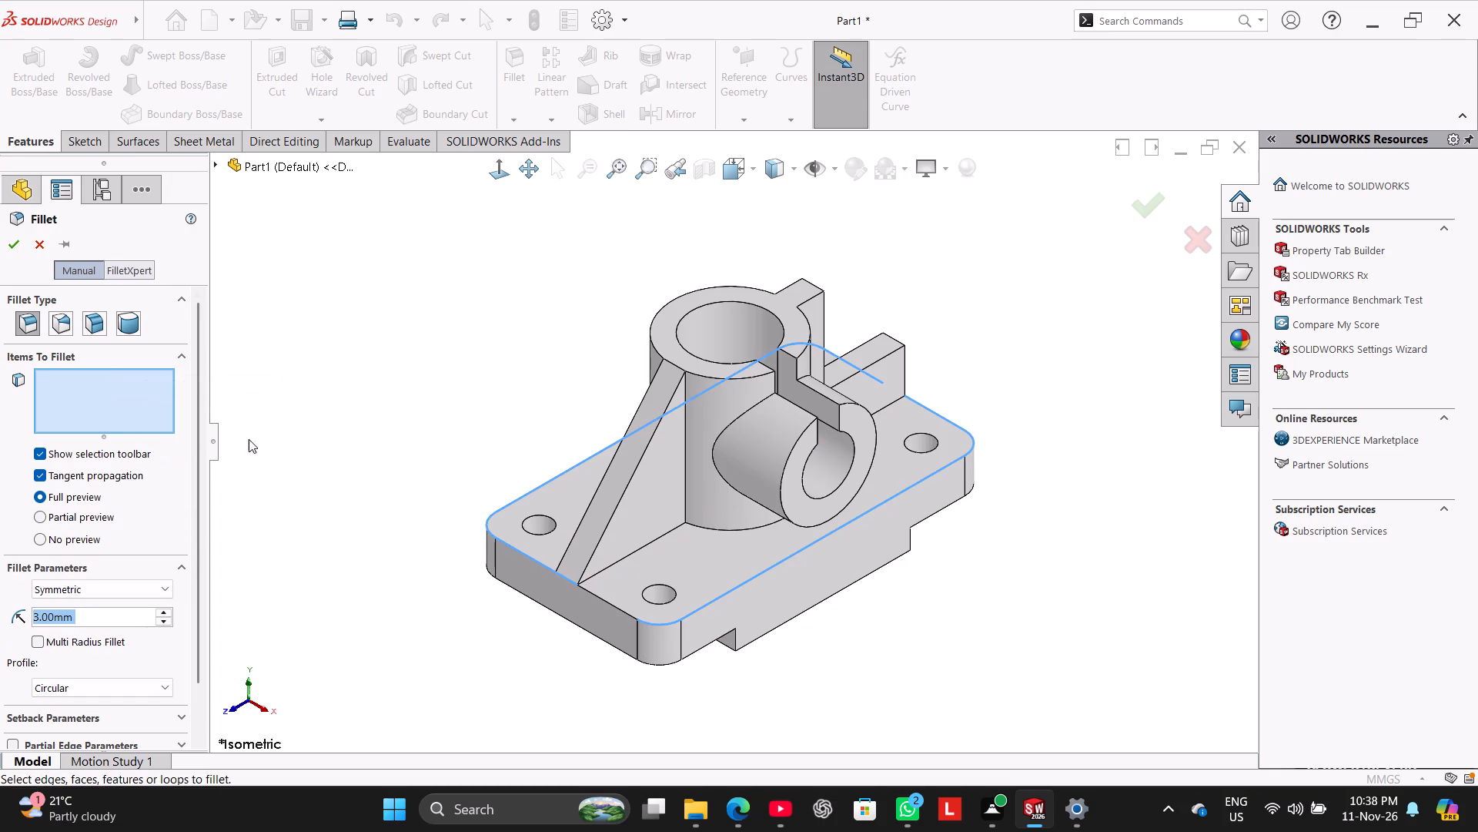
pyautogui.click(357, 446)
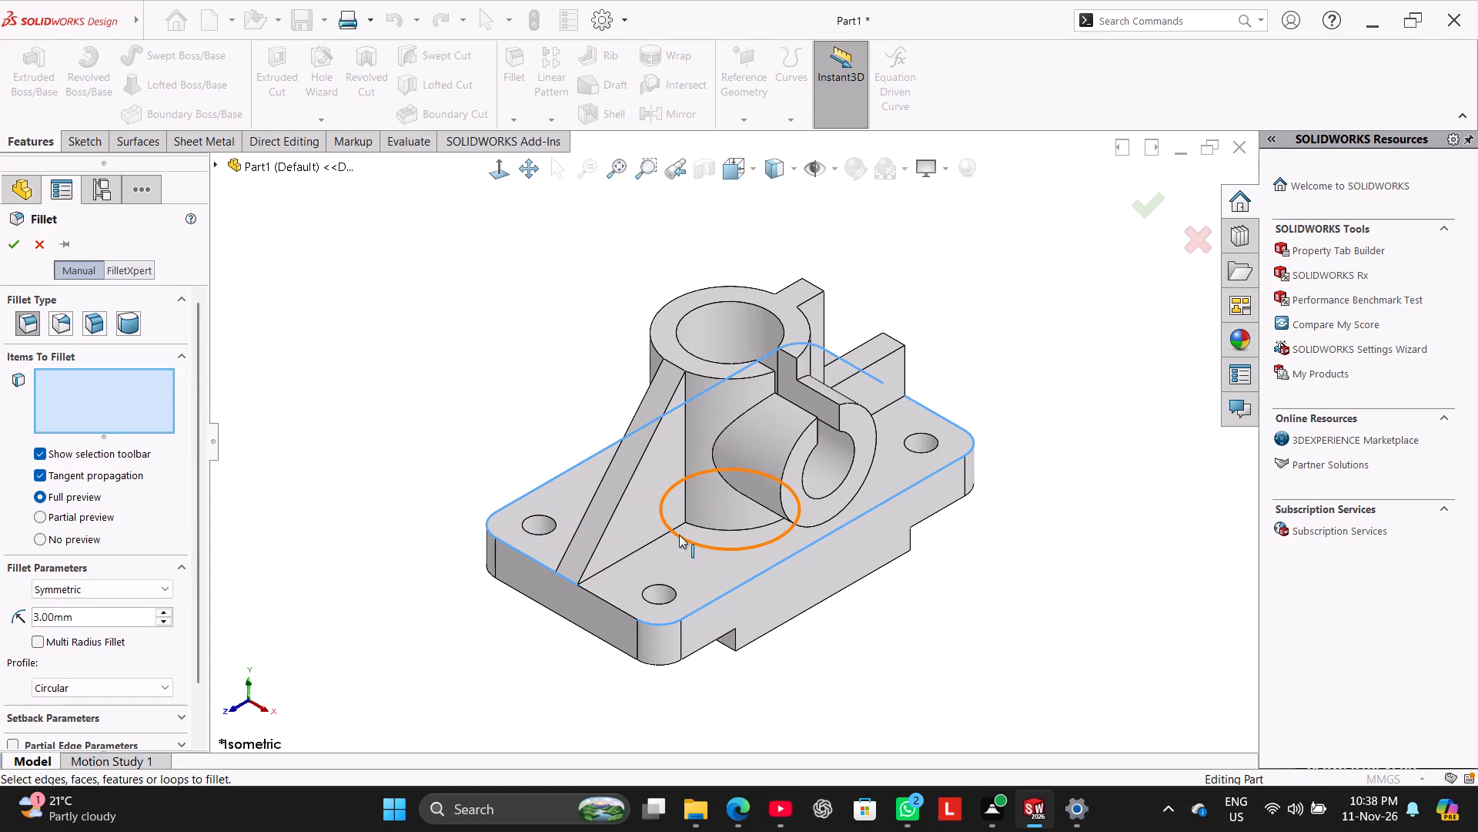
pyautogui.click(655, 540)
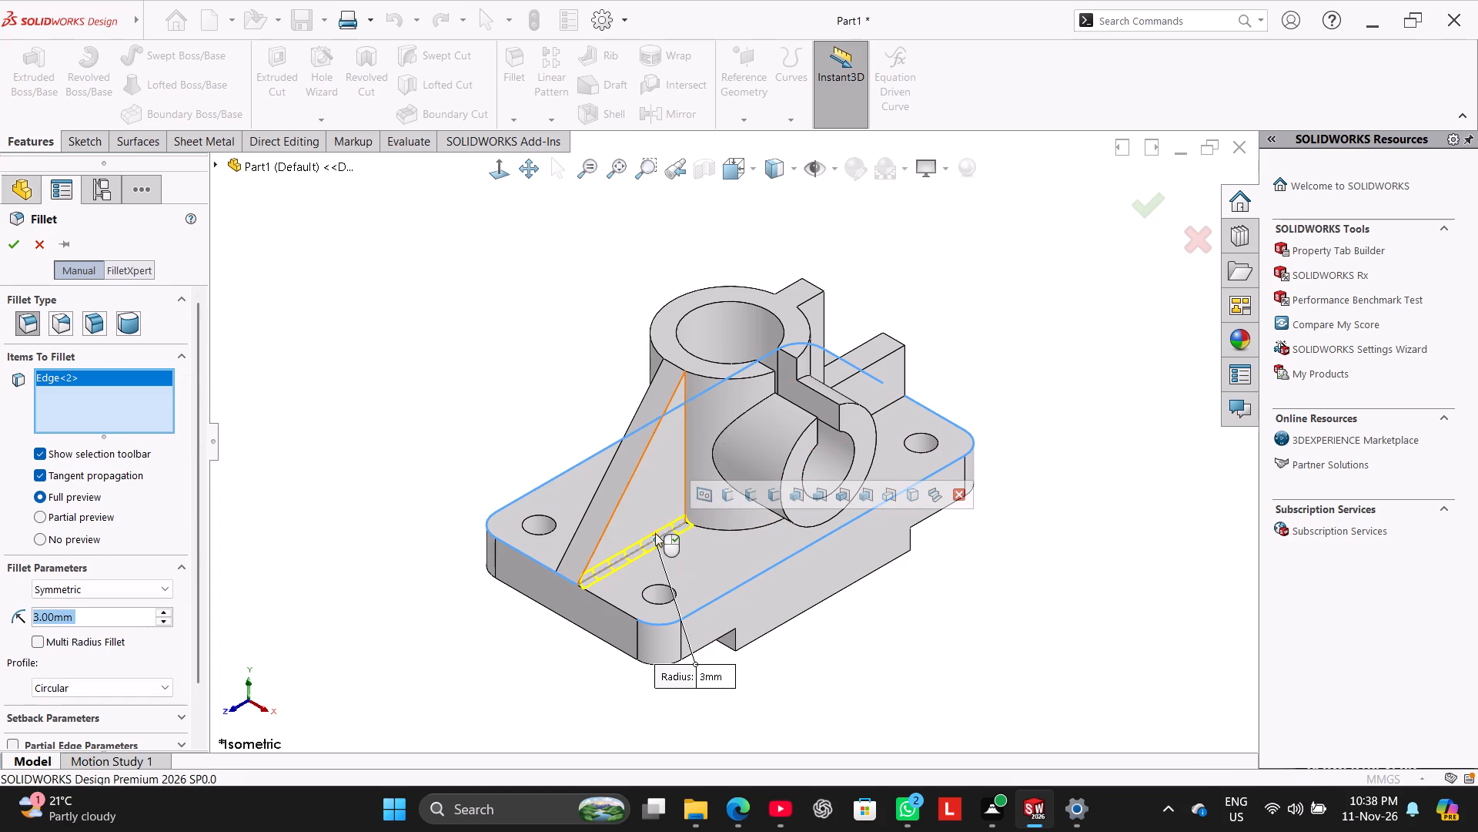
pyautogui.click(686, 450)
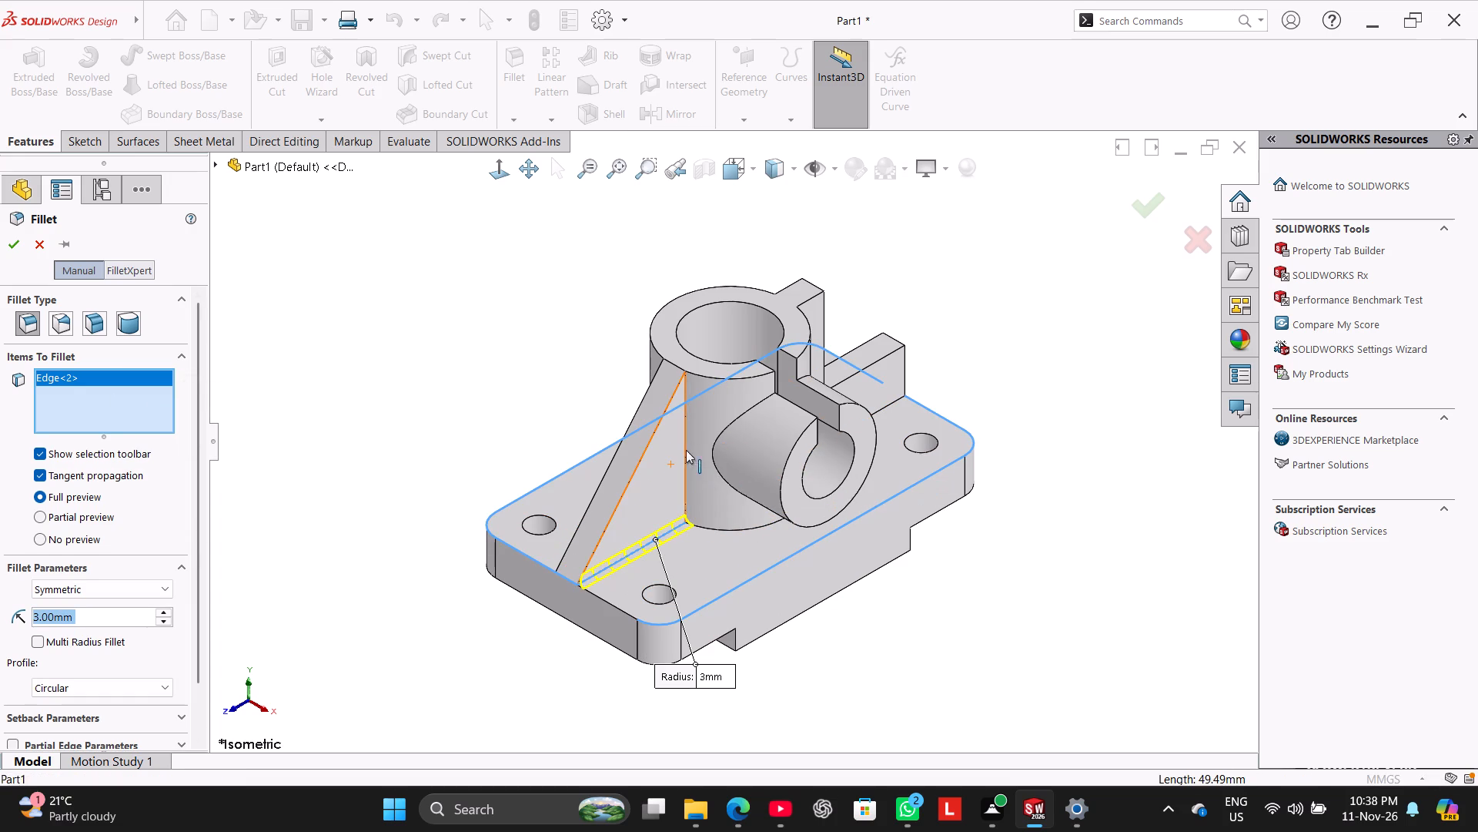
pyautogui.click(714, 529)
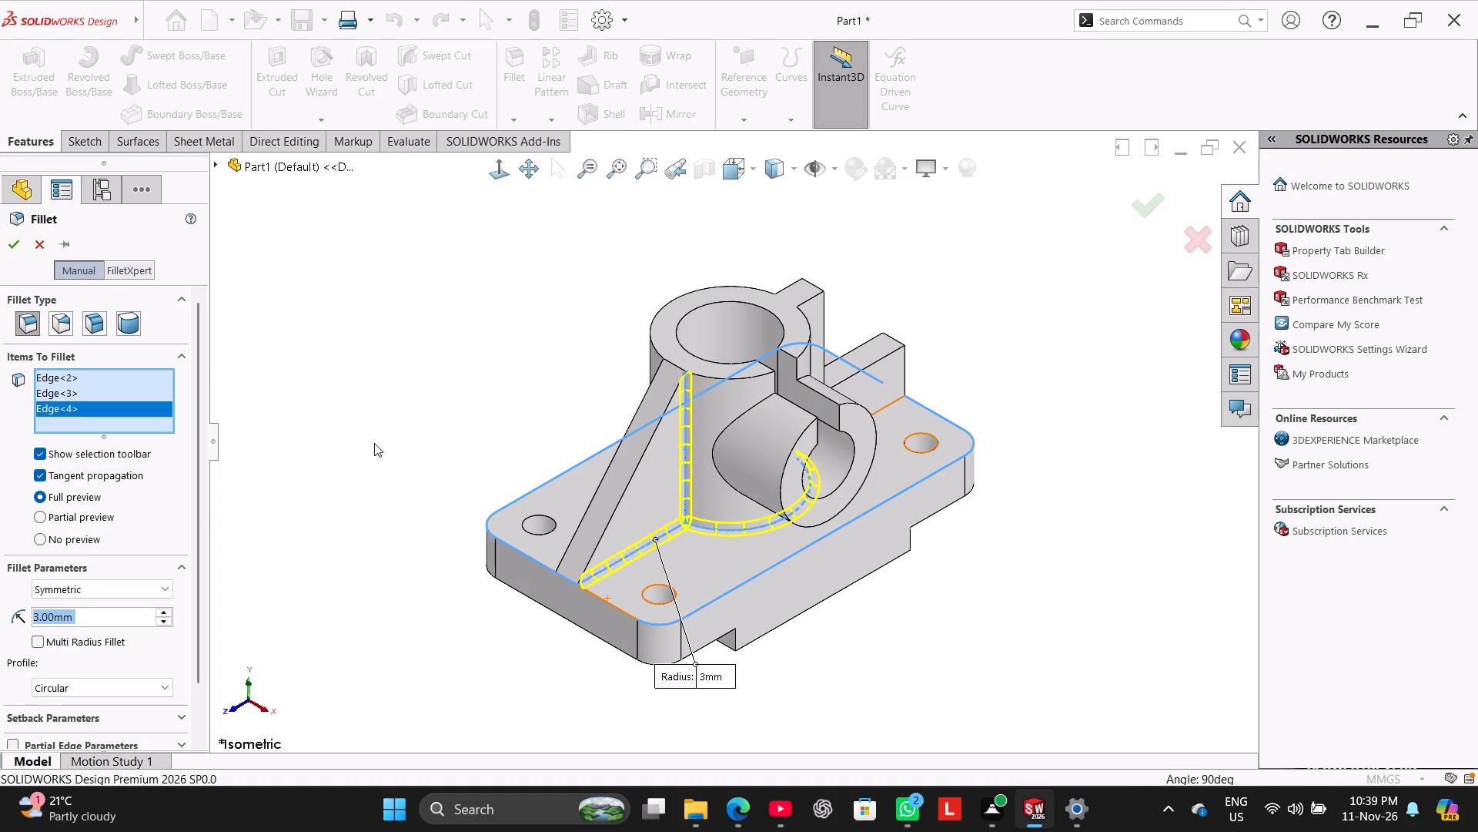
# Add the edges on both sides of the stepped rib, where it meets the base plate and the cylinder, to the fillet.
pyautogui.moveTo(379, 426); pyautogui.dragTo(312, 576, button='middle')
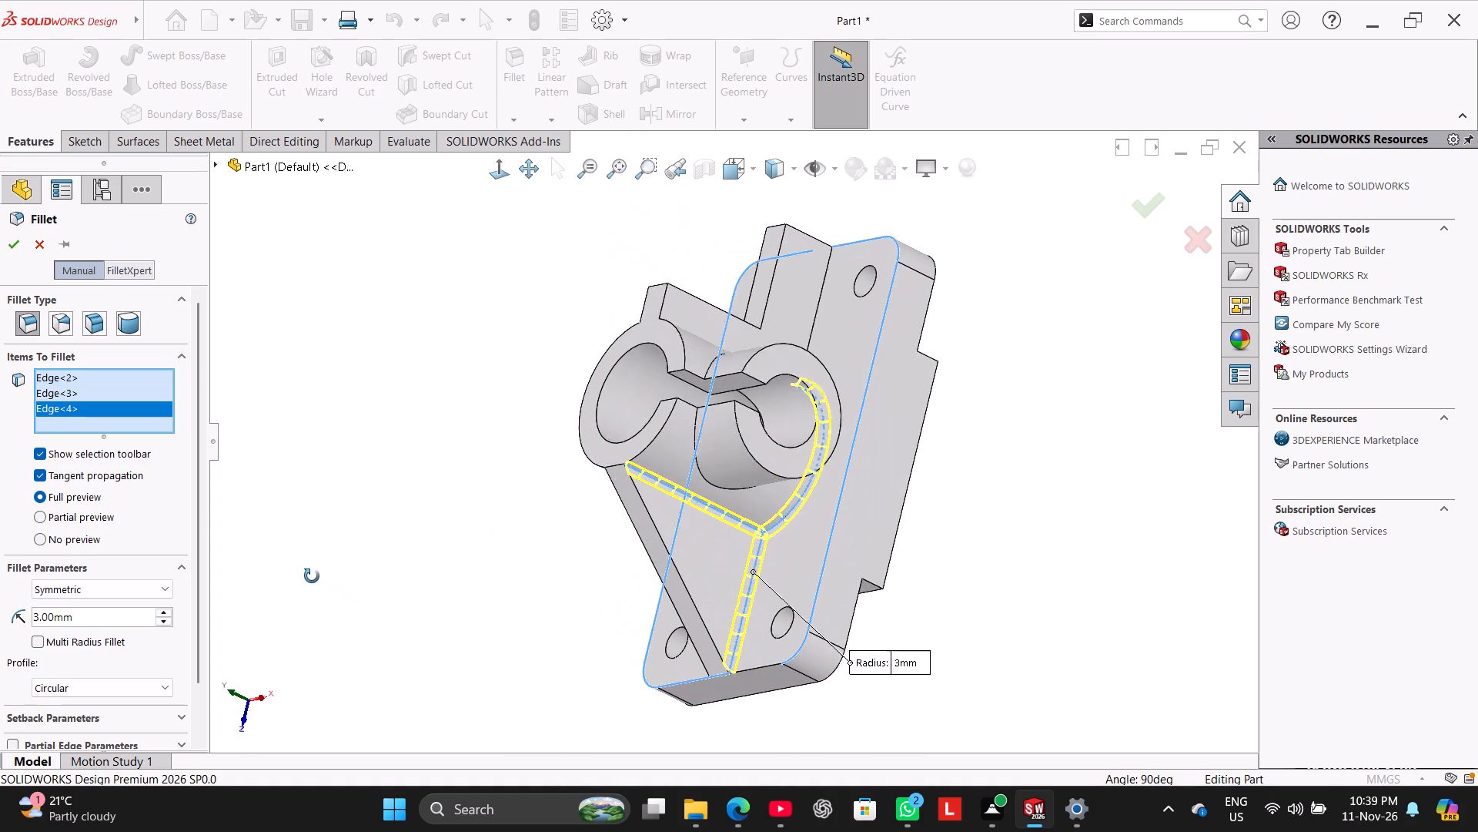
pyautogui.moveTo(312, 576); pyautogui.dragTo(308, 626, button='middle')
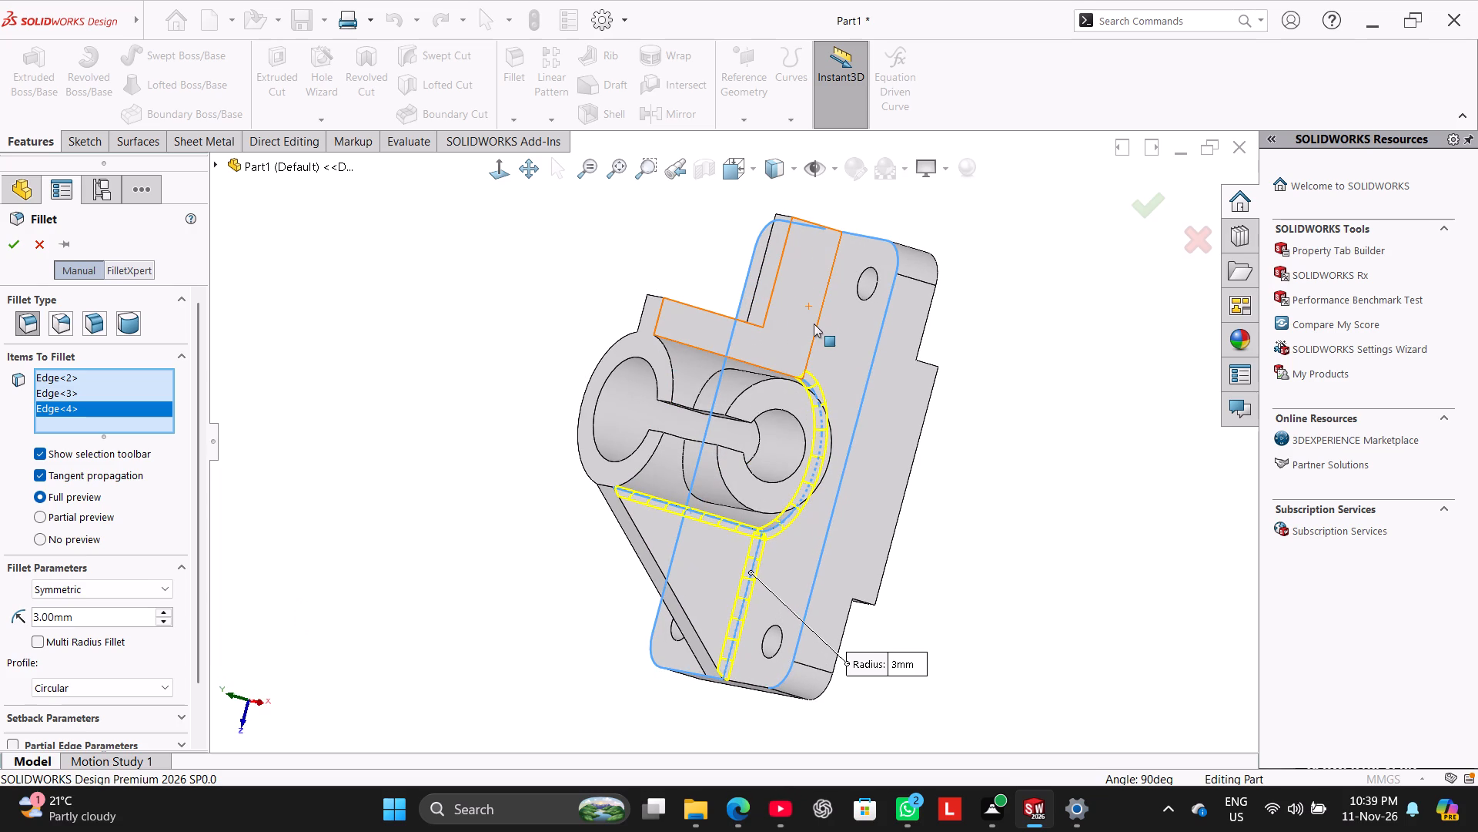
pyautogui.click(814, 334)
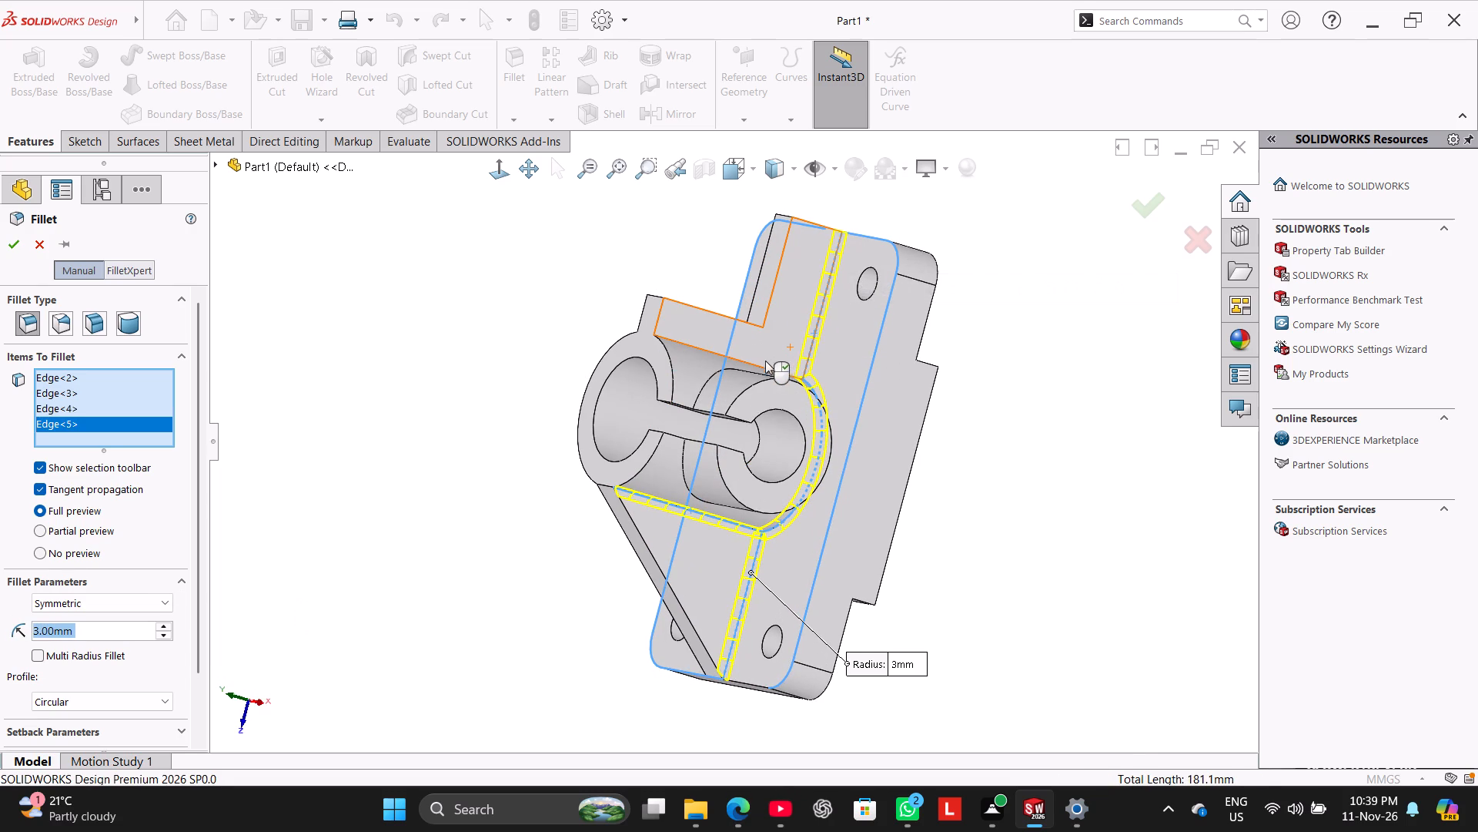
pyautogui.click(762, 366)
pyautogui.moveTo(503, 383); pyautogui.dragTo(670, 414, button='middle')
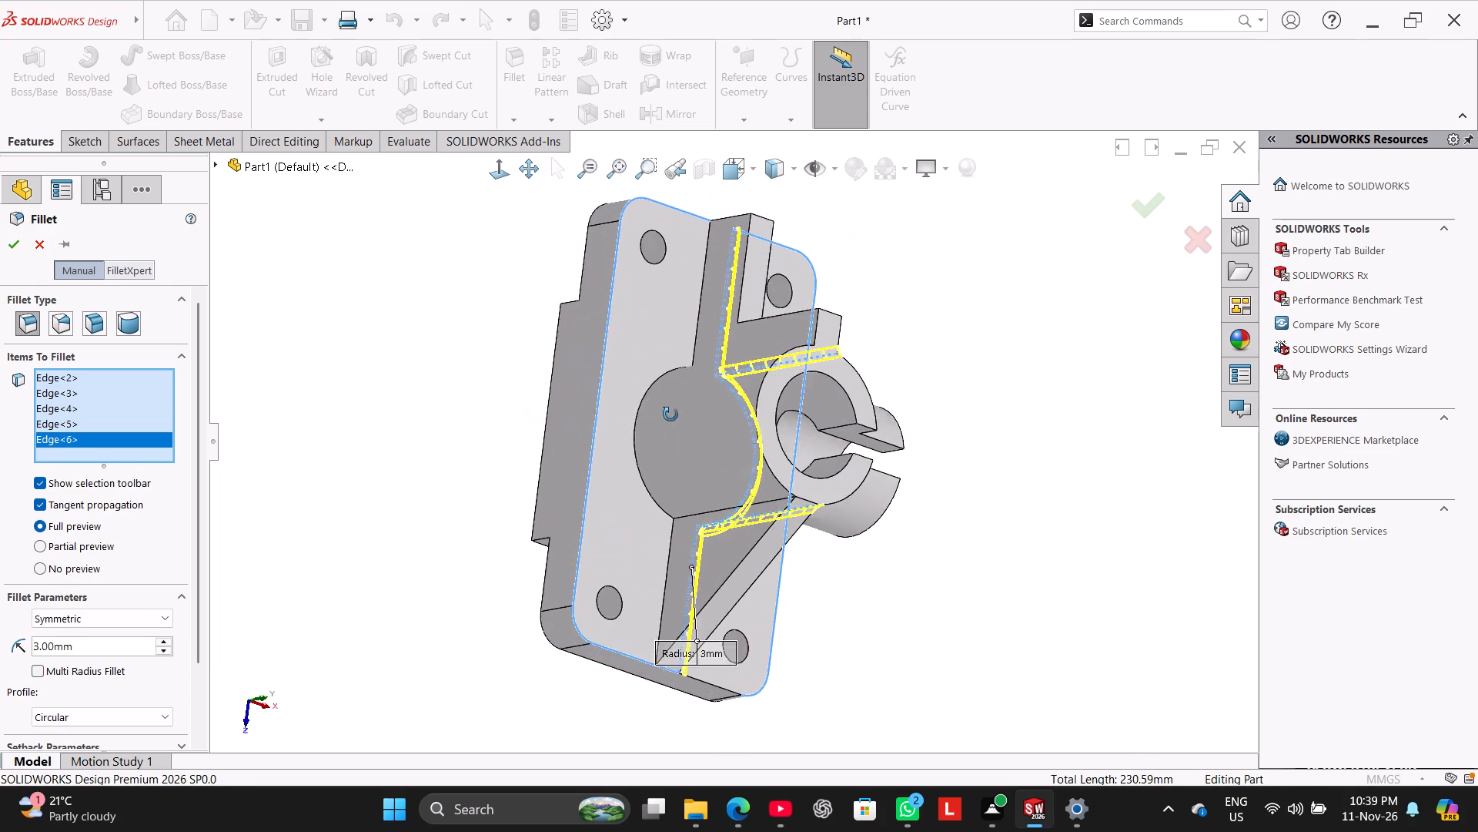
pyautogui.moveTo(670, 414); pyautogui.dragTo(676, 409, button='middle')
pyautogui.click(687, 336)
pyautogui.moveTo(370, 431); pyautogui.dragTo(410, 542, button='middle')
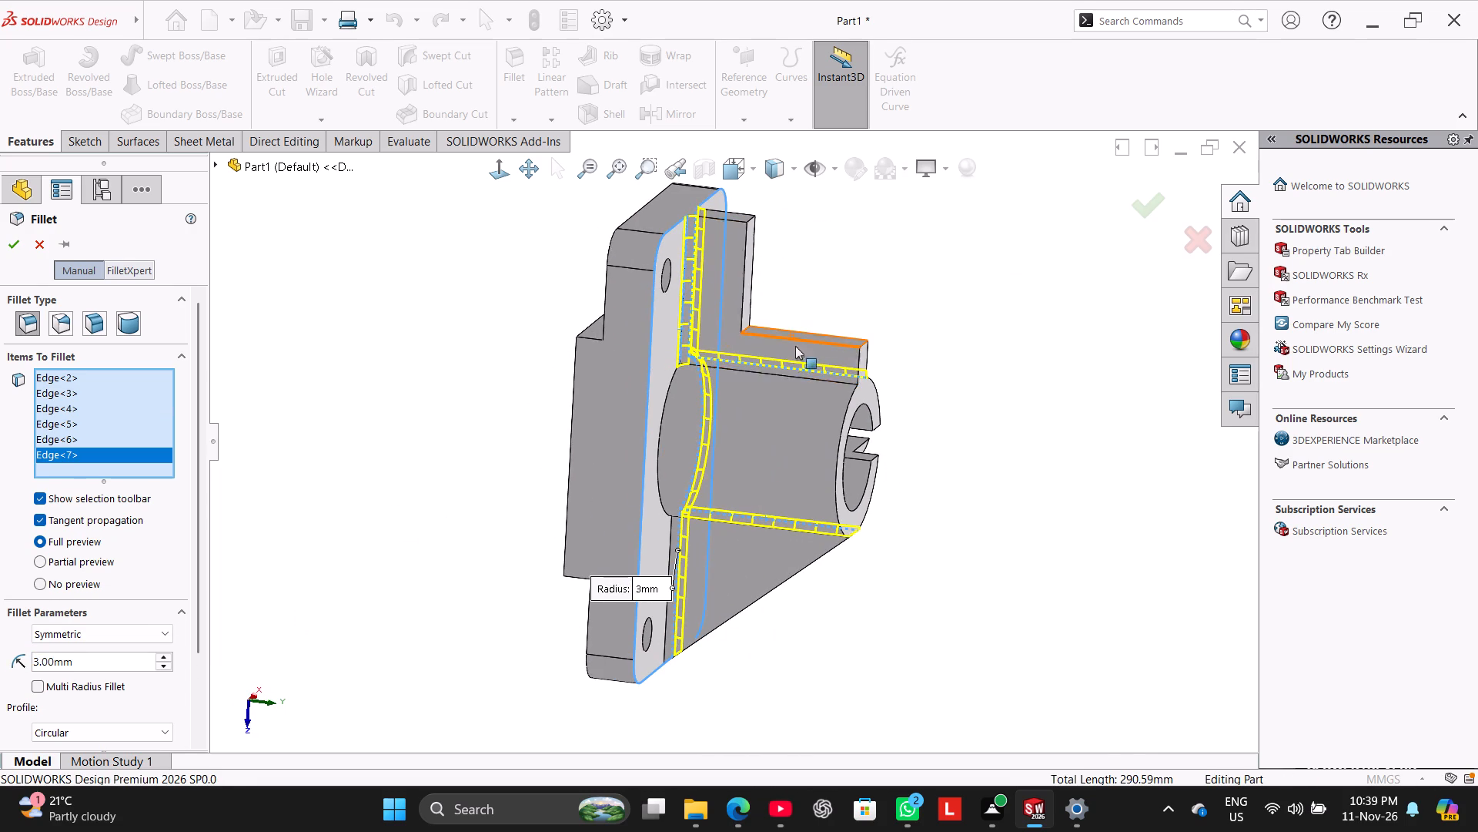
pyautogui.click(795, 377)
# Add the sloped rib's other-side edges along the cylinder and base plate, and accept the 3 mm fillet.
pyautogui.moveTo(436, 427); pyautogui.dragTo(280, 334, button='middle')
pyautogui.scroll(-1, 280, 334)
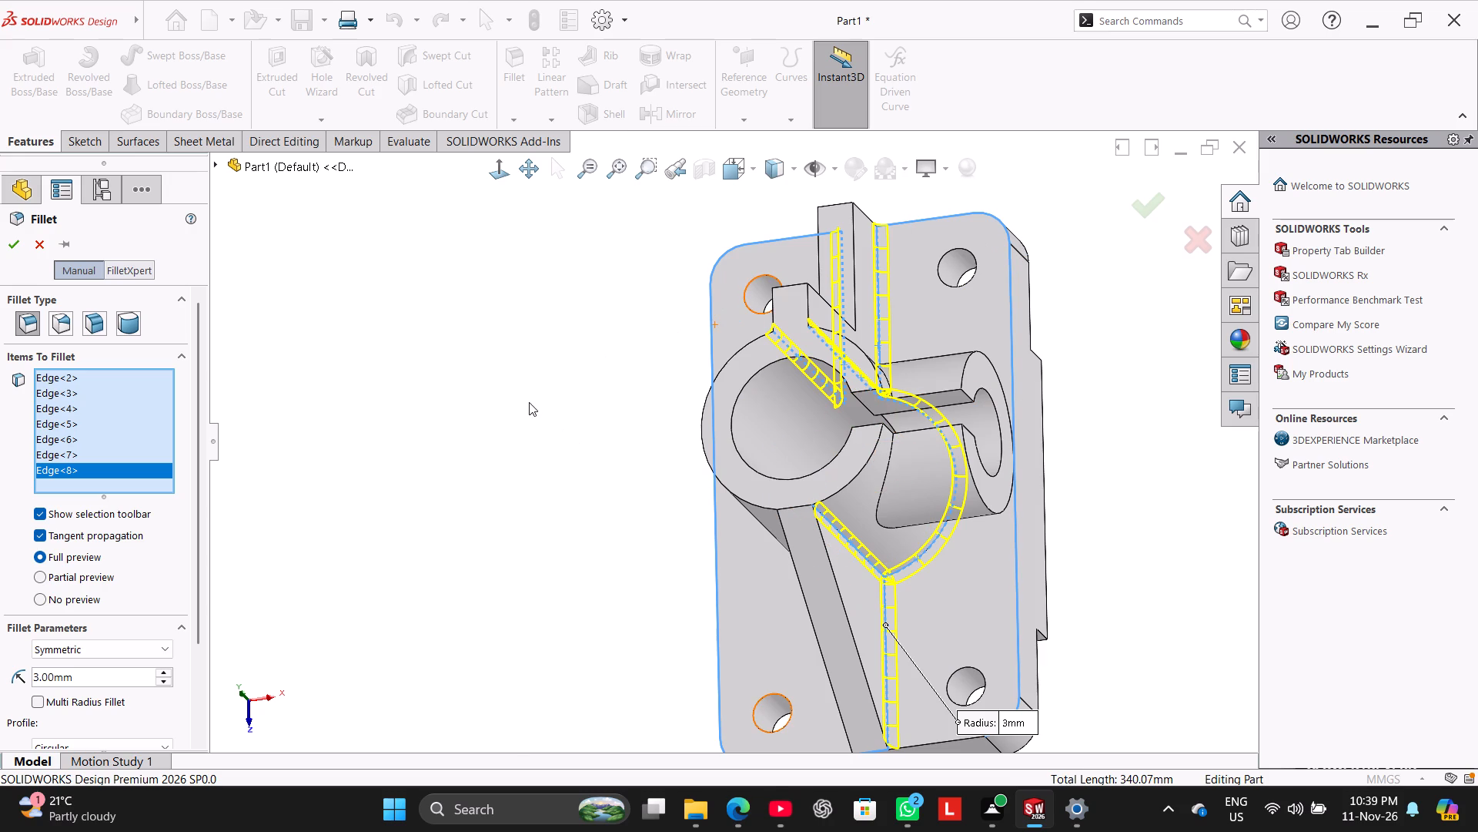
pyautogui.moveTo(544, 431); pyautogui.dragTo(550, 423, button='middle')
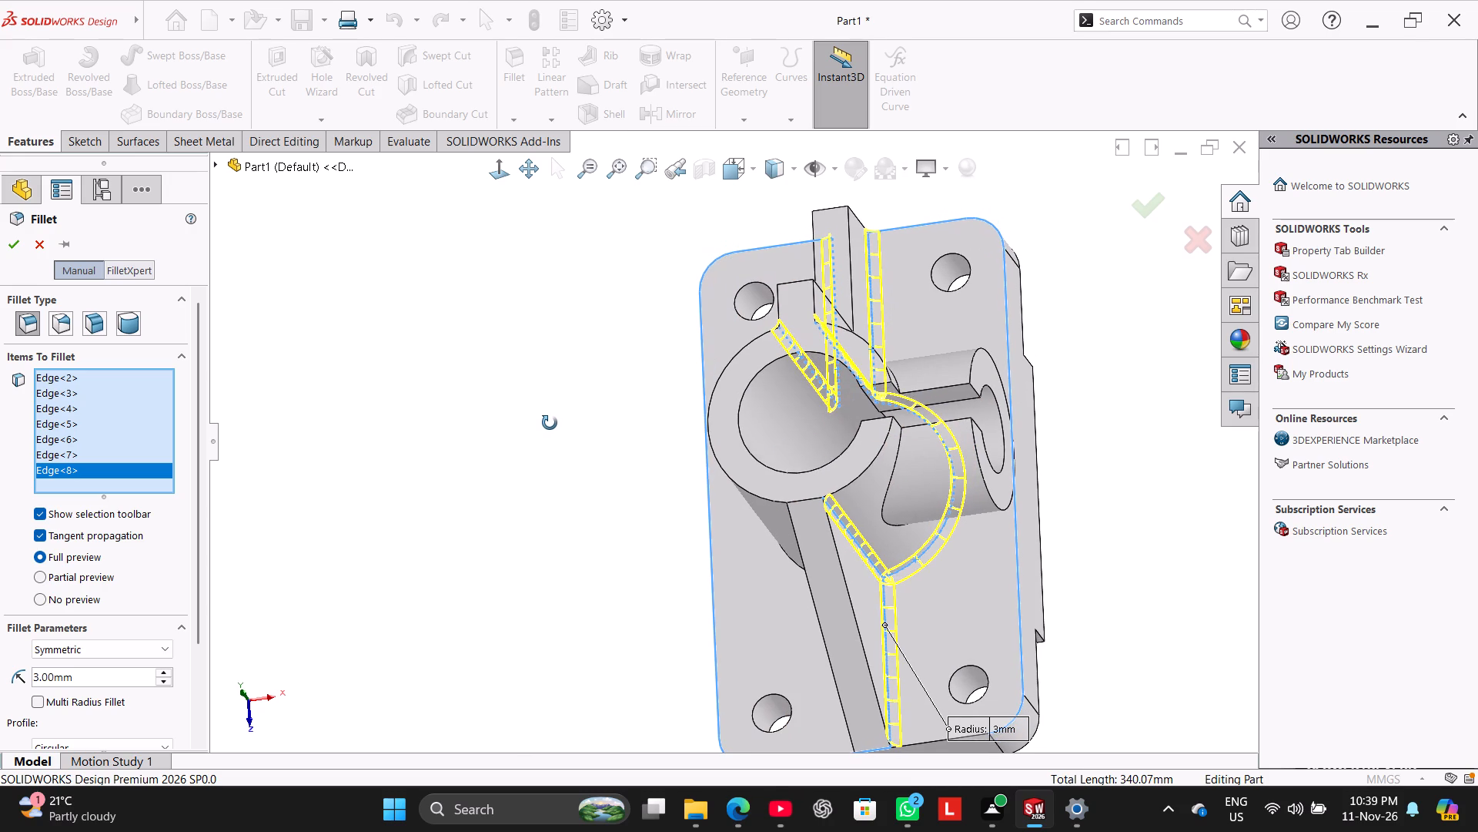
pyautogui.moveTo(550, 423); pyautogui.dragTo(634, 381, button='middle')
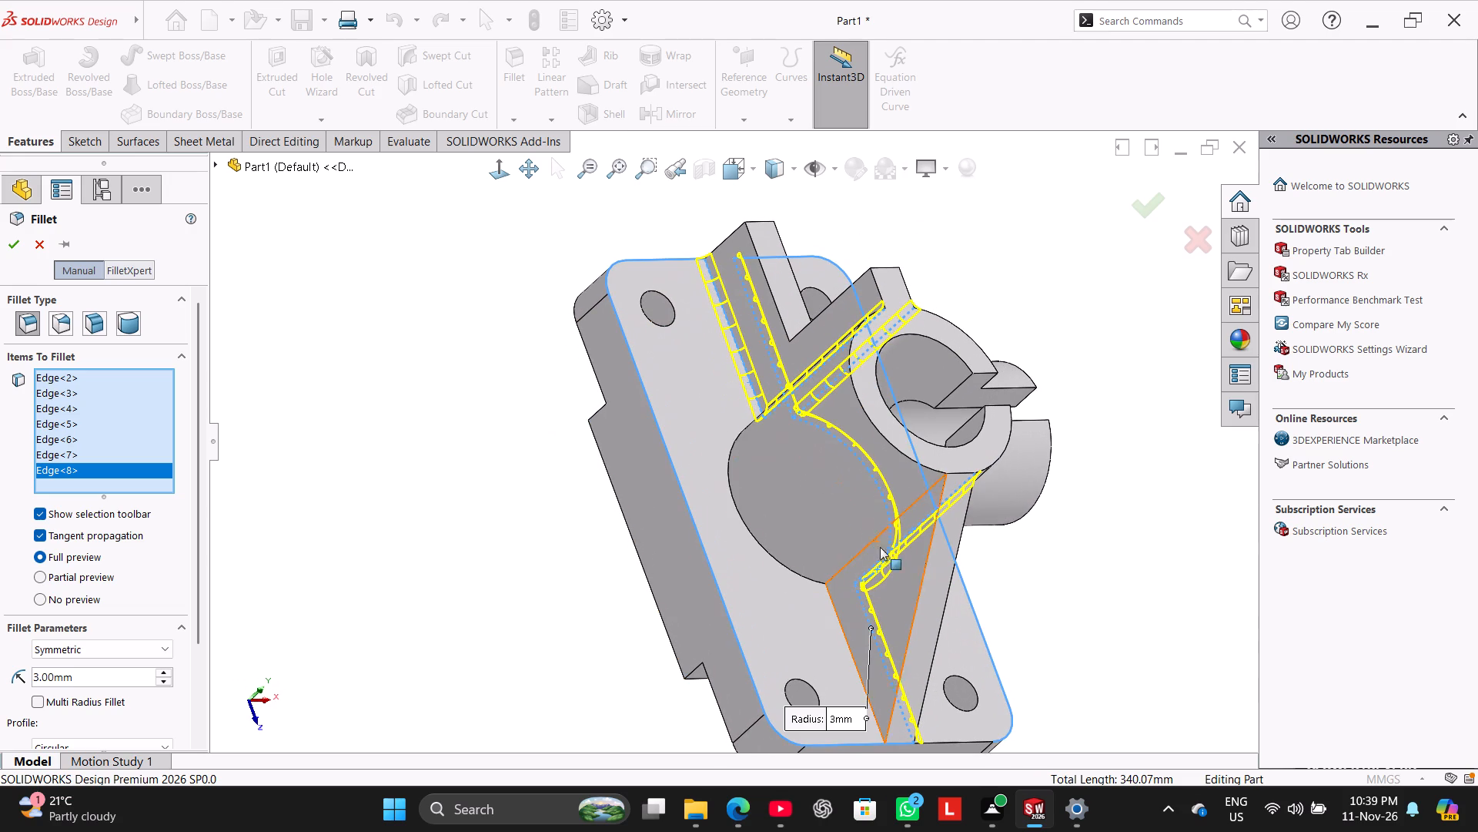
pyautogui.click(869, 541)
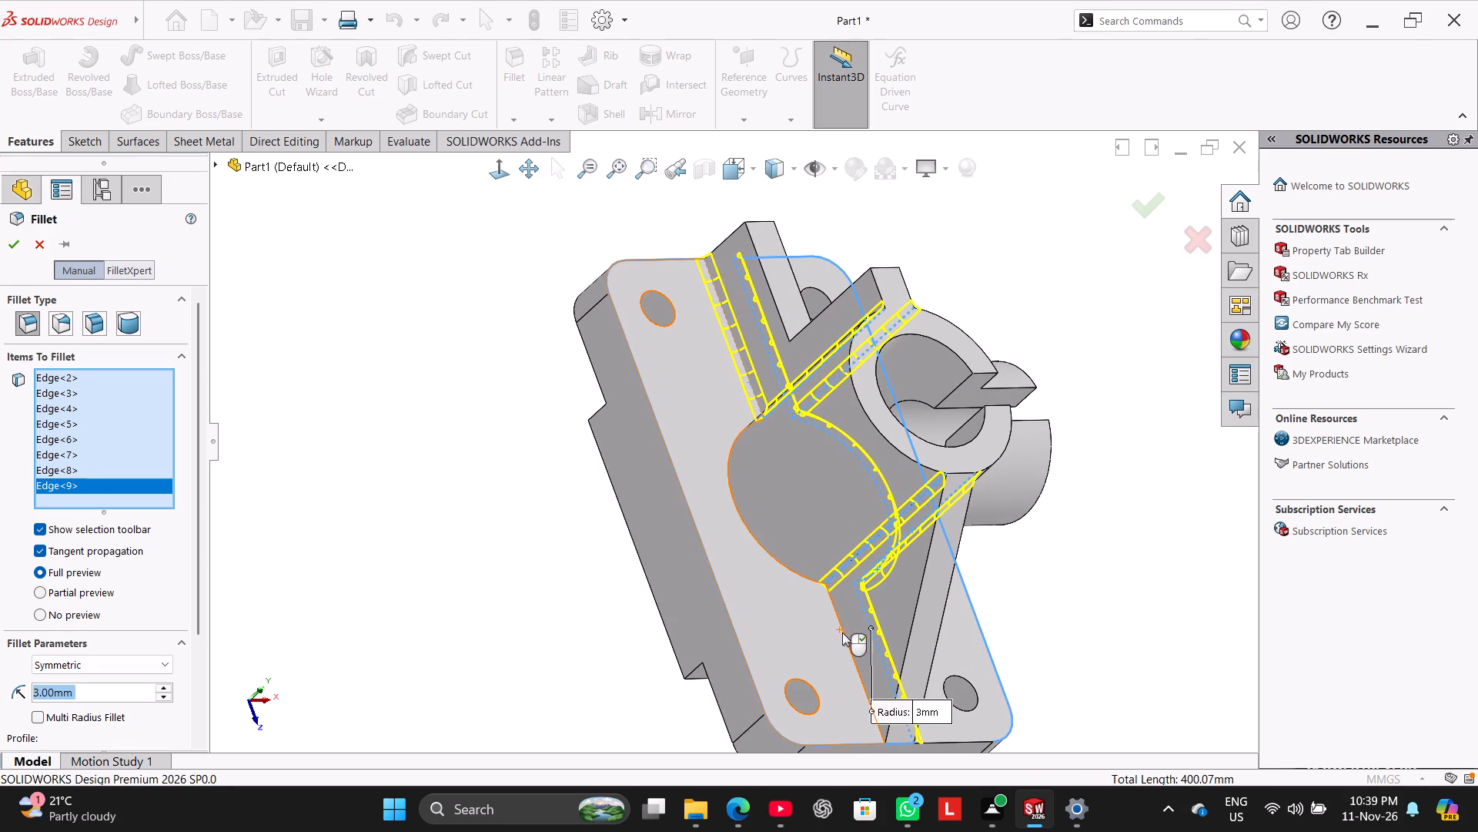
pyautogui.click(843, 632)
pyautogui.moveTo(497, 608); pyautogui.dragTo(534, 496, button='right')
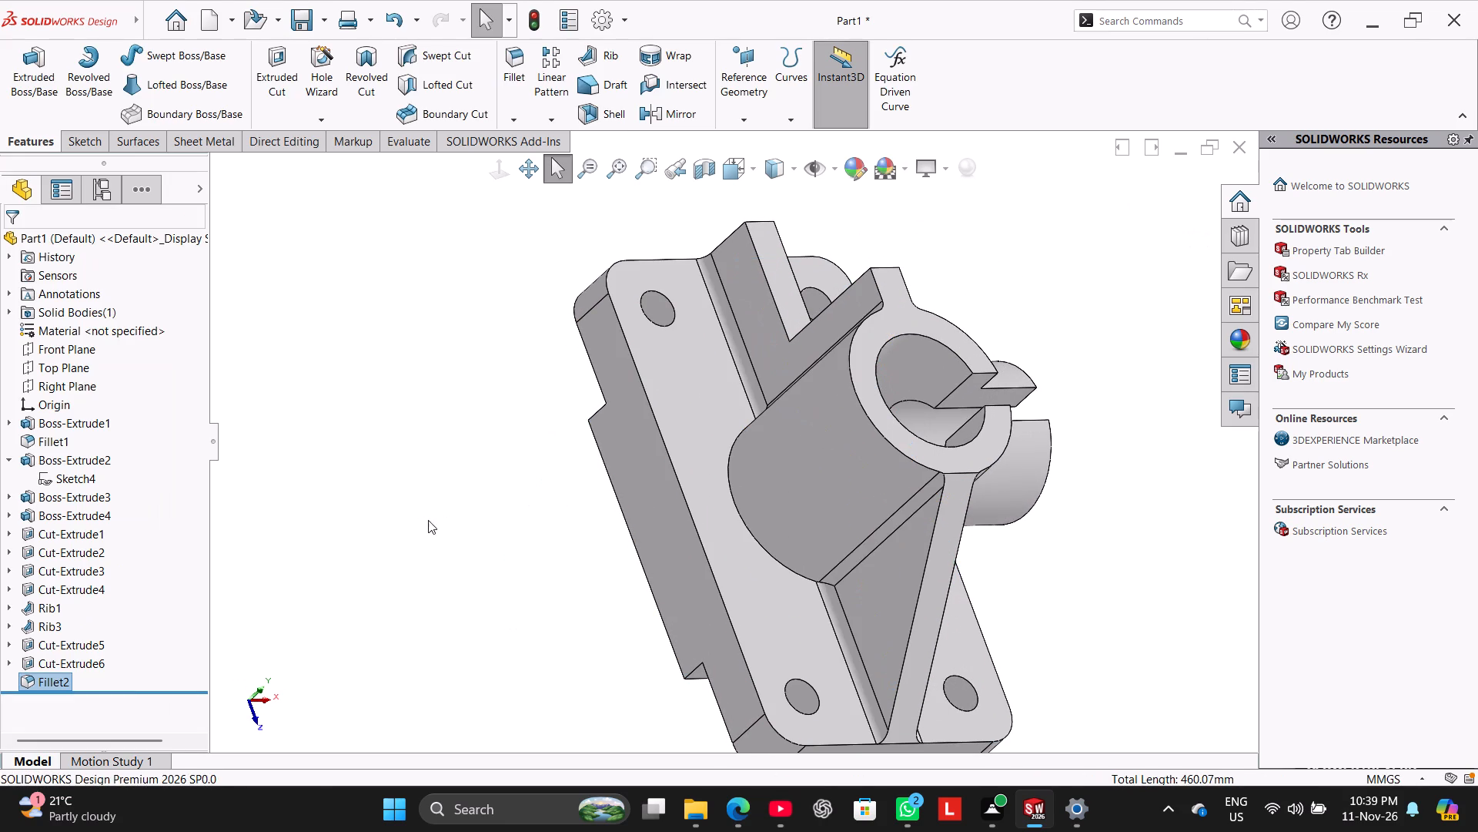
pyautogui.moveTo(410, 522); pyautogui.dragTo(523, 418, button='right')
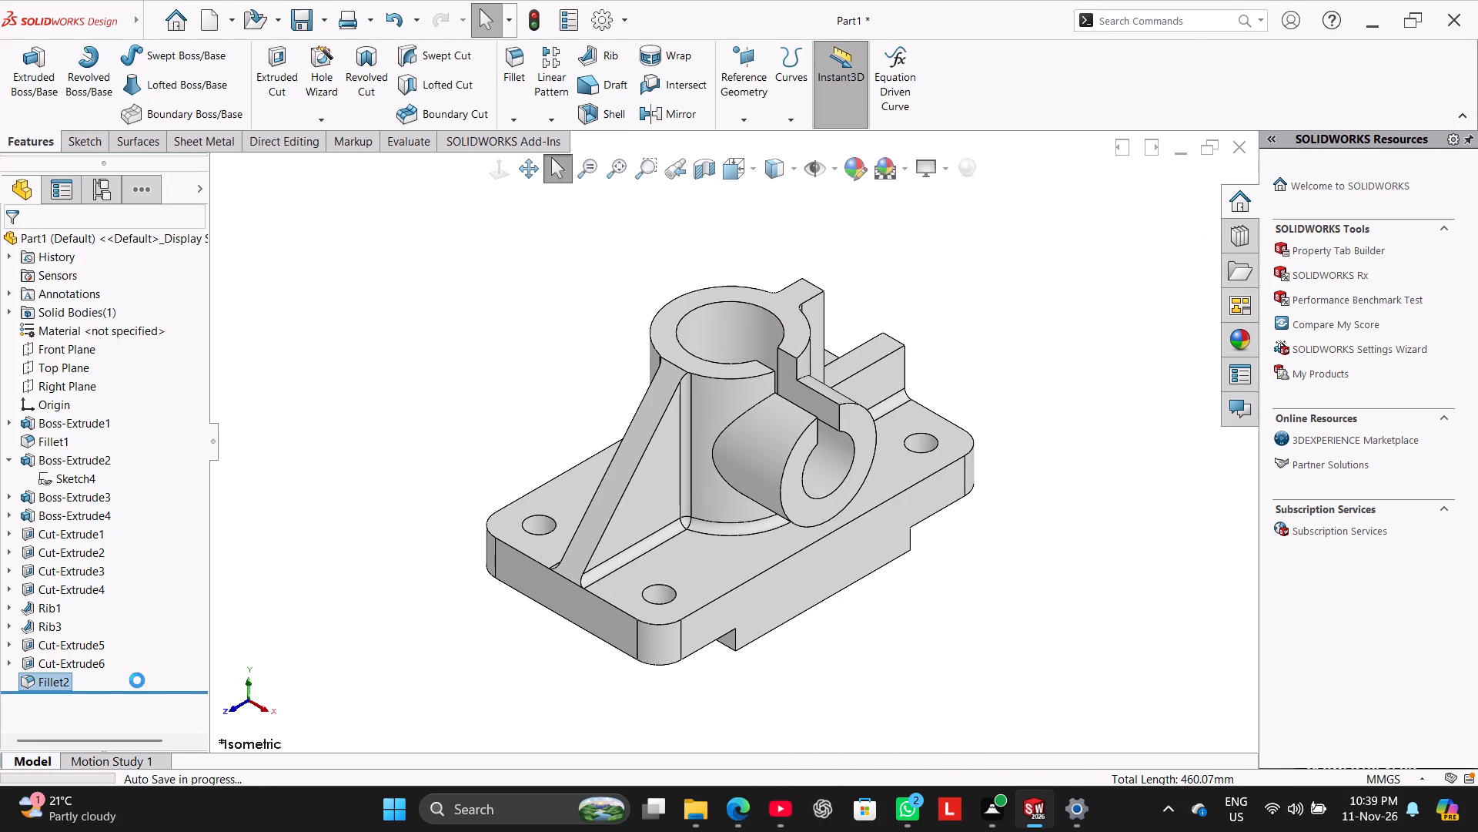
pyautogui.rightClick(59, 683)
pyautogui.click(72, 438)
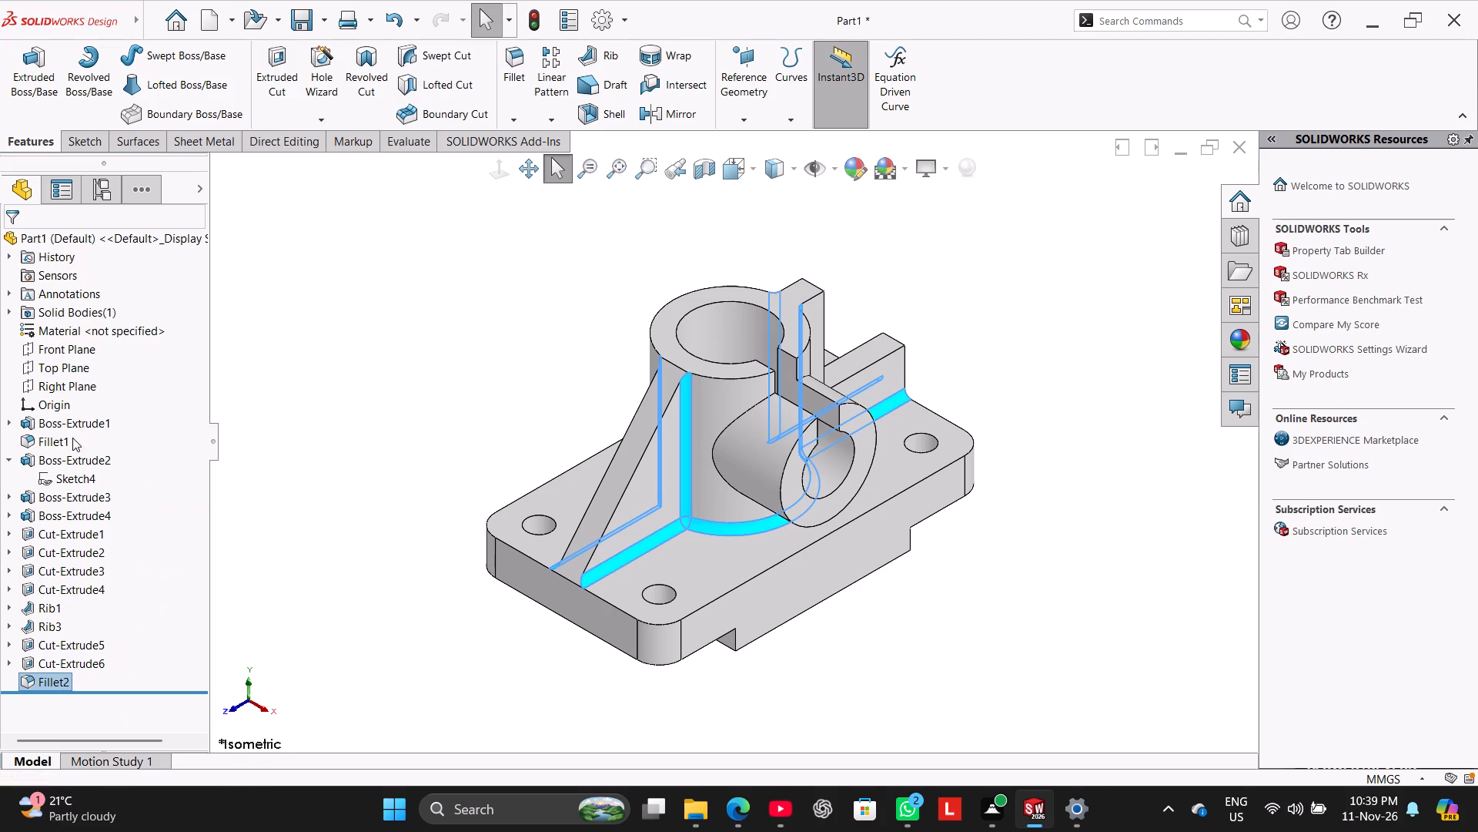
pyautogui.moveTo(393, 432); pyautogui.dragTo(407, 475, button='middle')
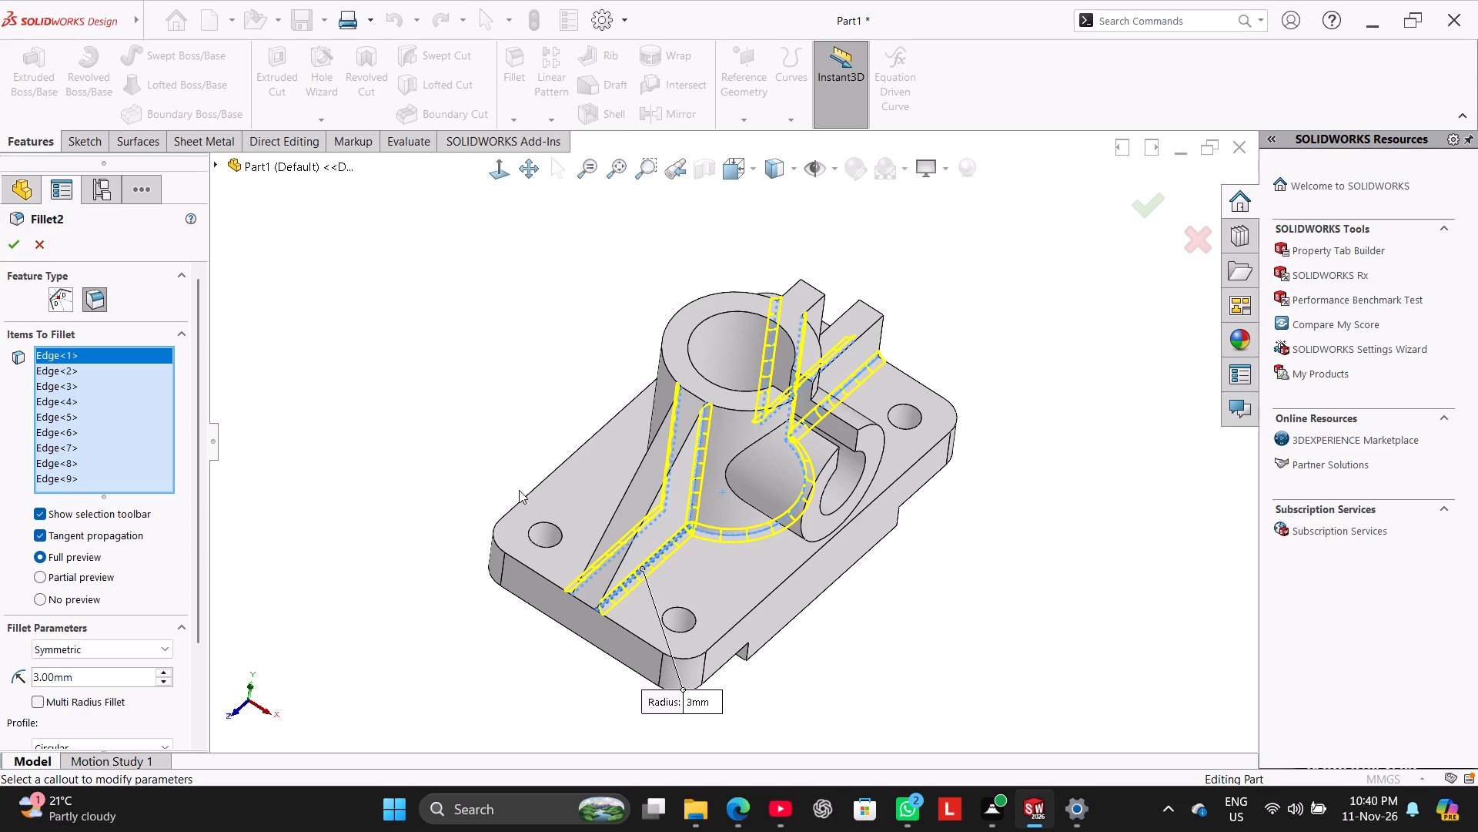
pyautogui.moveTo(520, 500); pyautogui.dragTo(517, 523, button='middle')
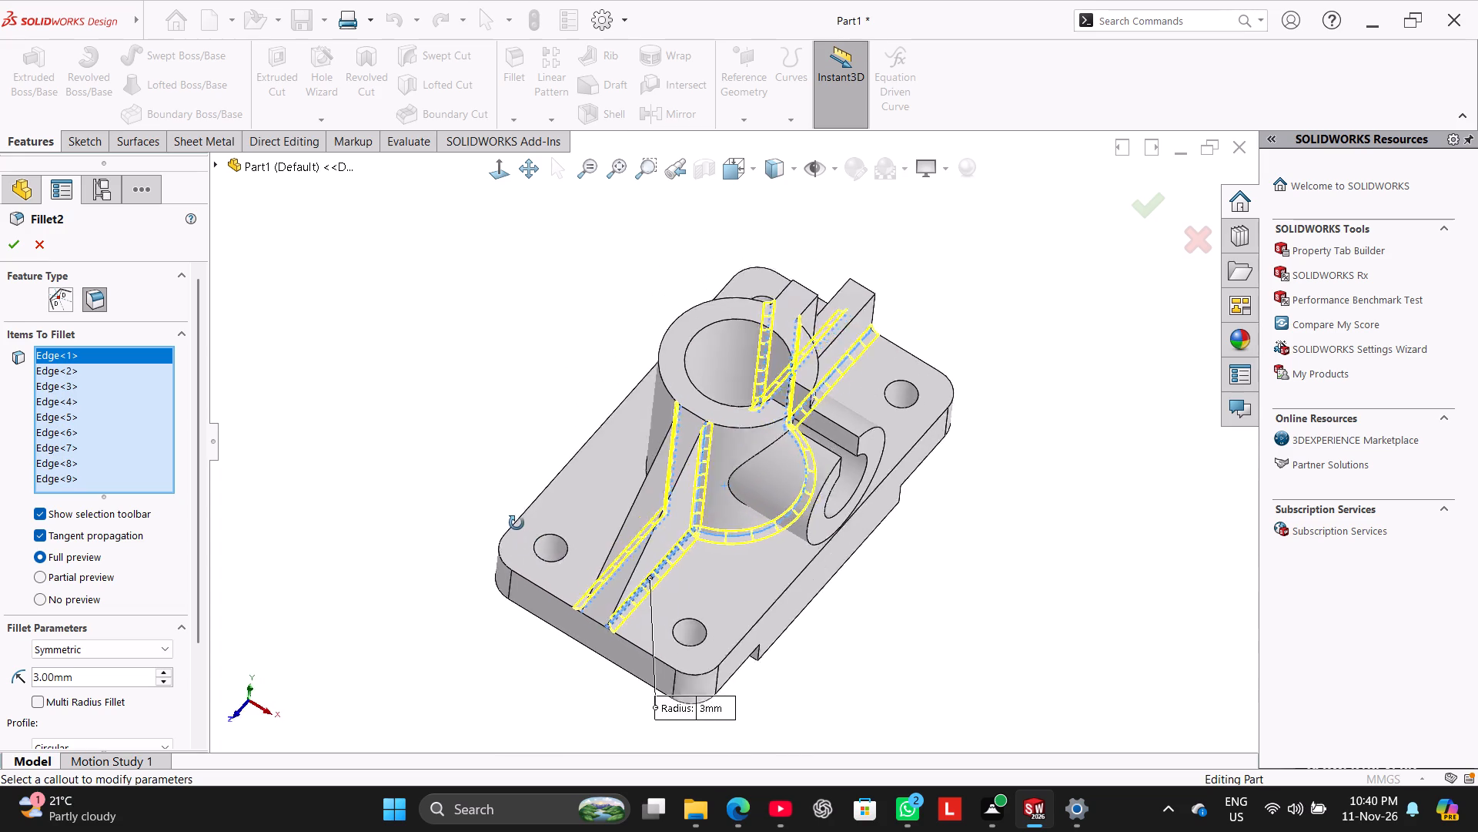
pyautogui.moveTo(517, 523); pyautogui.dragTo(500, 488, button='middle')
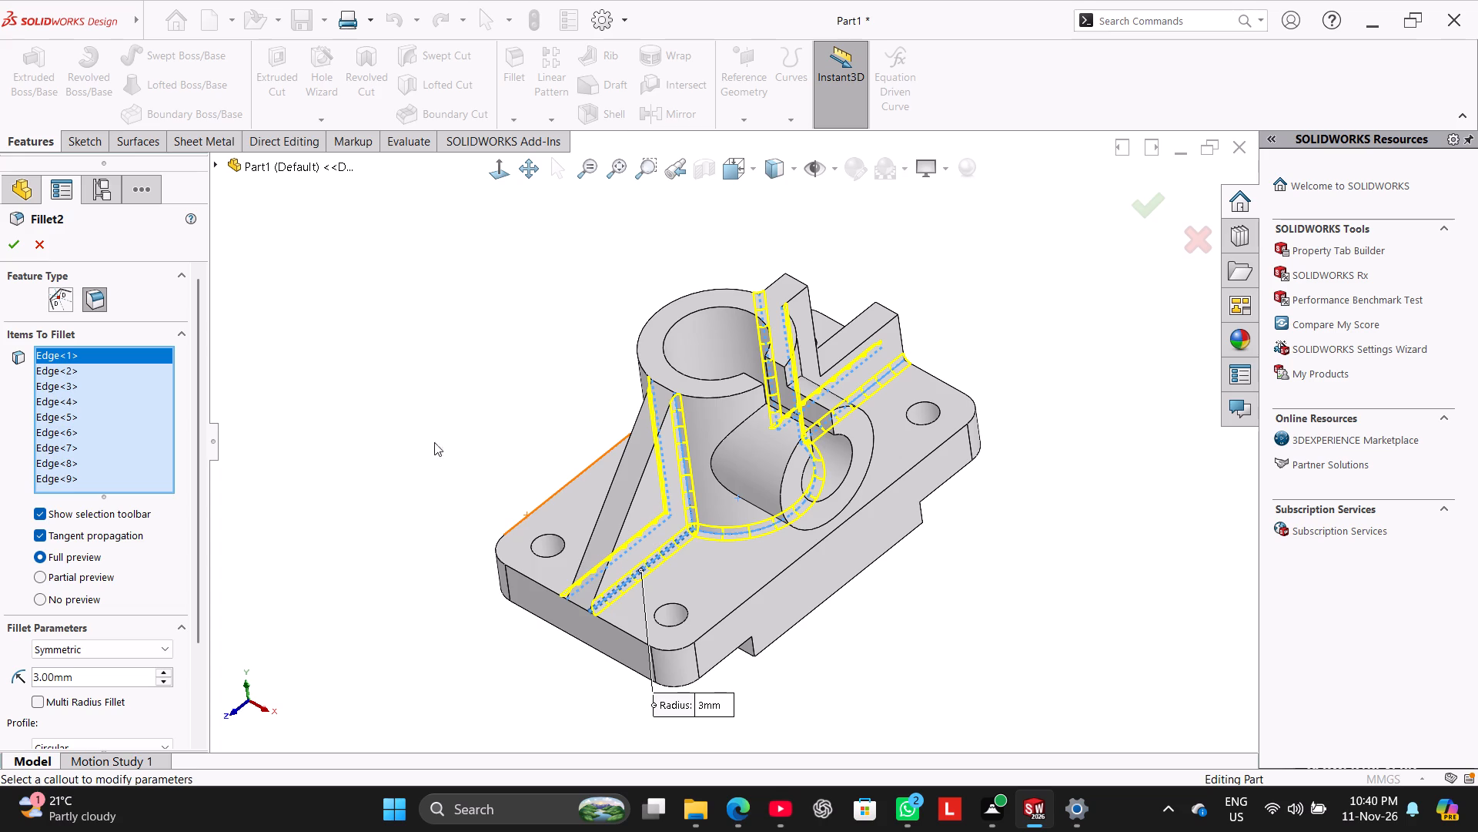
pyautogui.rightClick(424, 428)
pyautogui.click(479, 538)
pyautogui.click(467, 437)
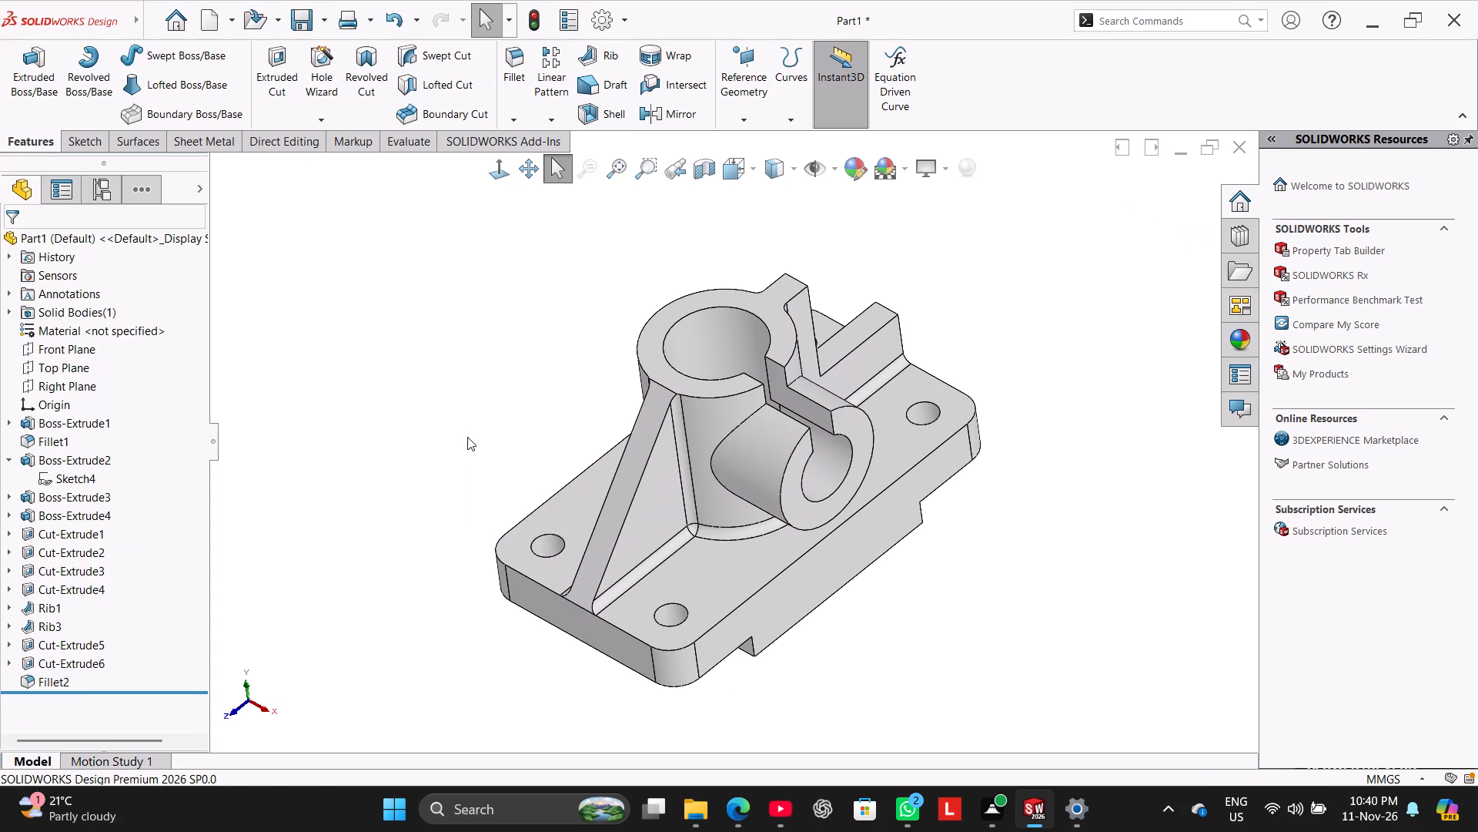
# Edit the 3 mm fillet to include the stepped rib's two outer corner edges and its inner corner edge.
pyautogui.moveTo(451, 469); pyautogui.dragTo(500, 349, button='right')
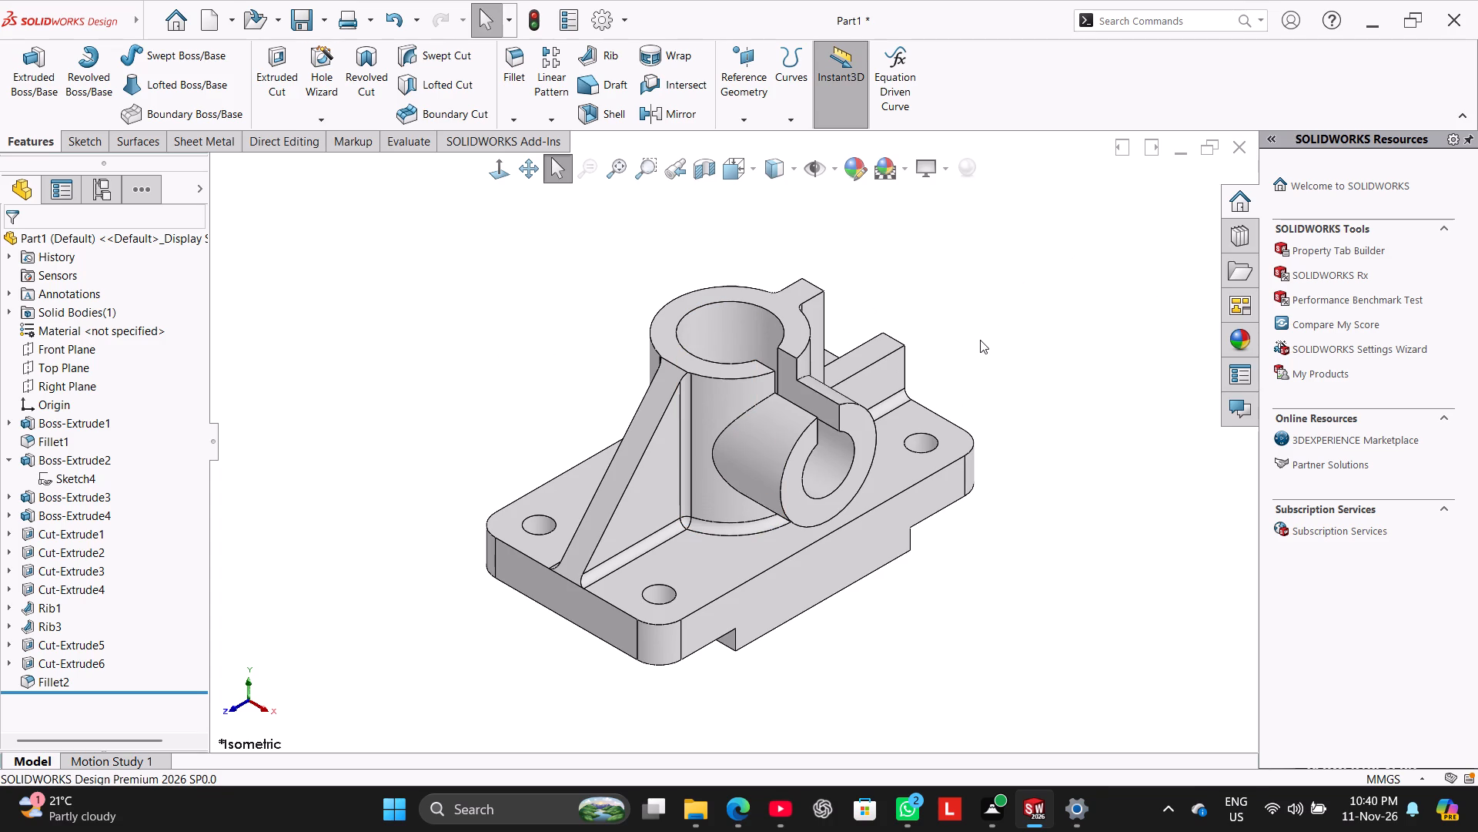
pyautogui.moveTo(980, 340); pyautogui.dragTo(879, 465, button='middle')
pyautogui.scroll(-1, 894, 431)
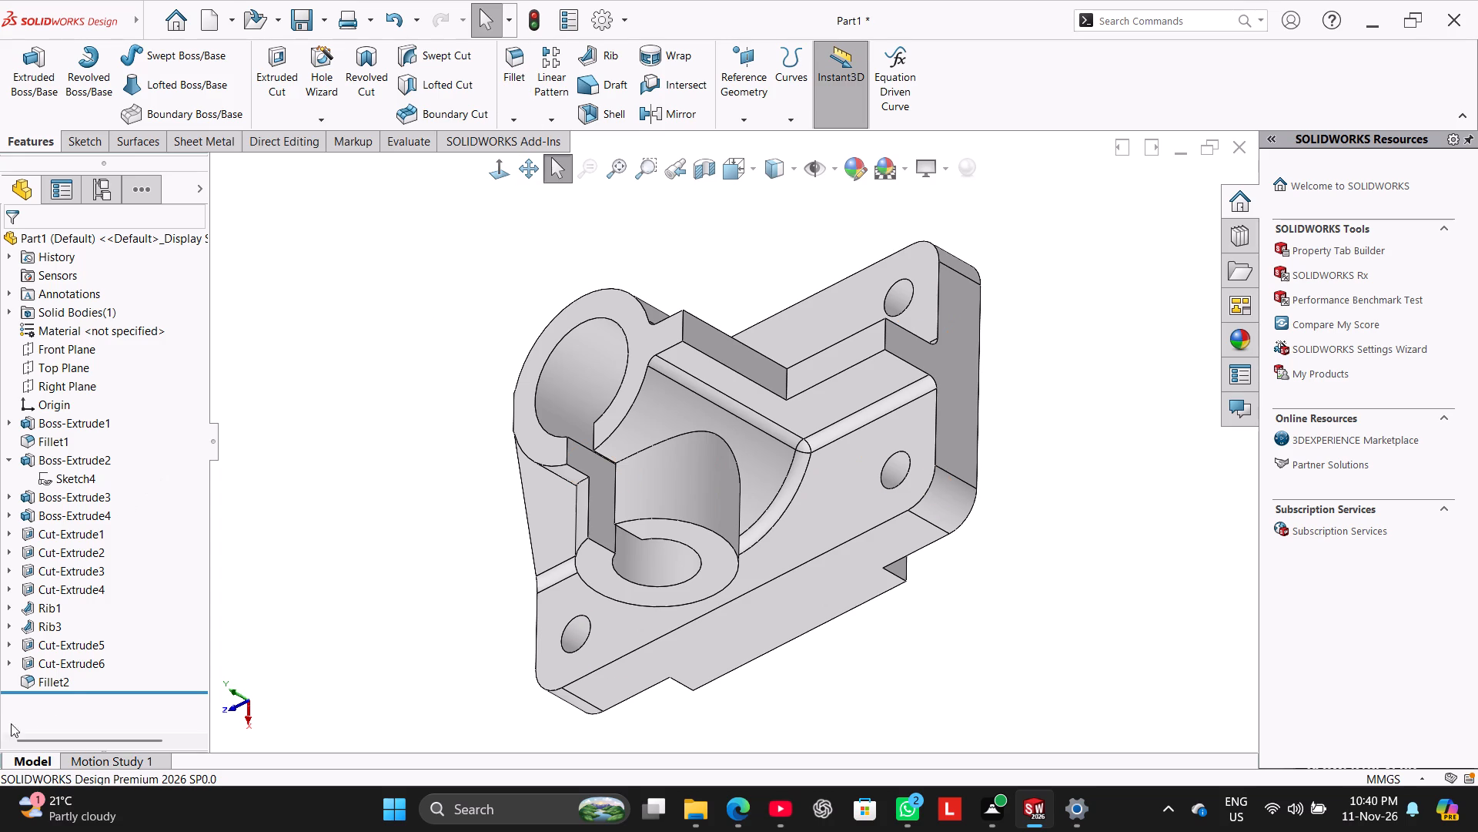
pyautogui.rightClick(67, 685)
pyautogui.click(81, 429)
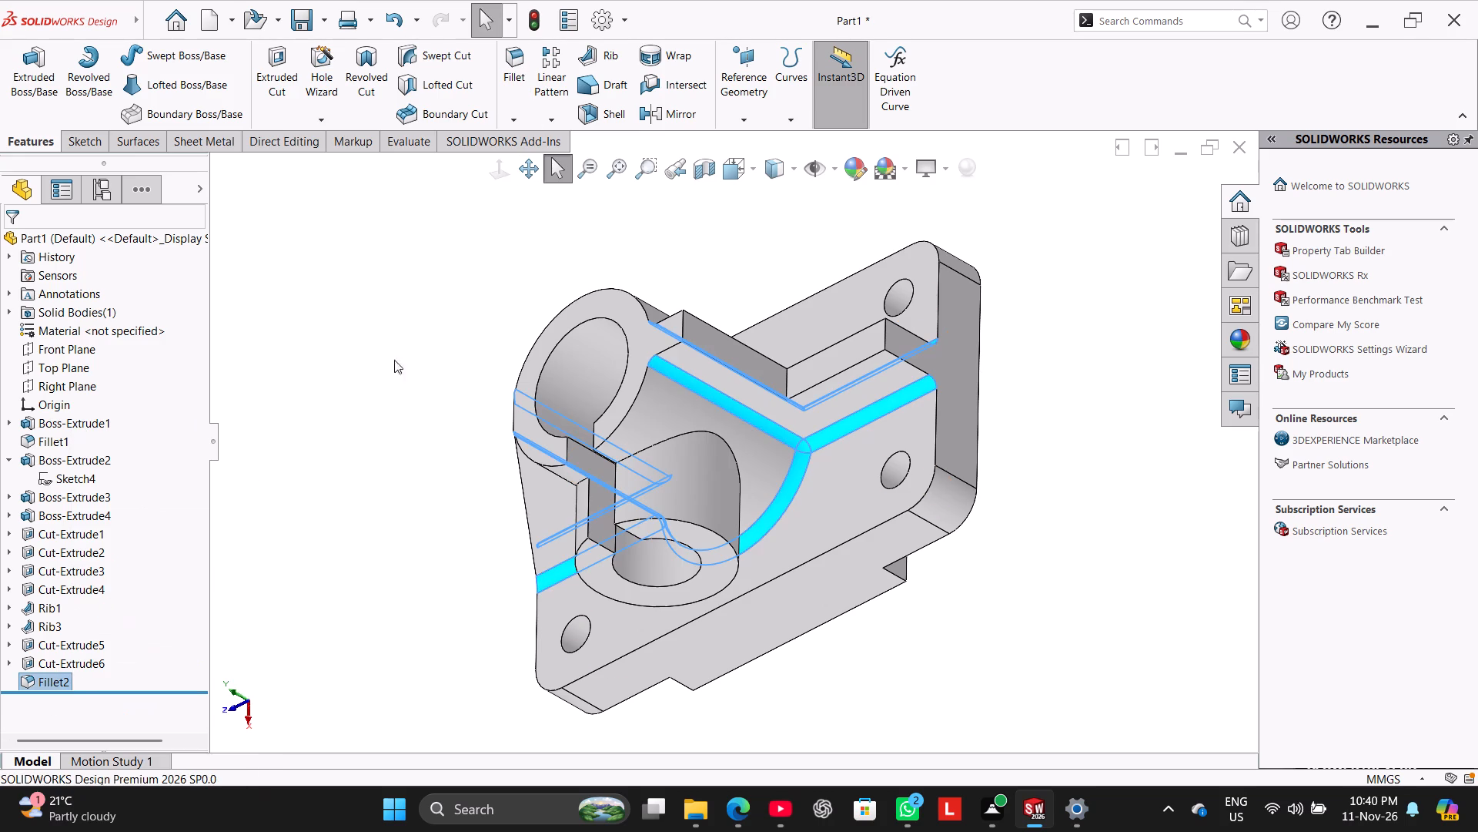
pyautogui.click(886, 334)
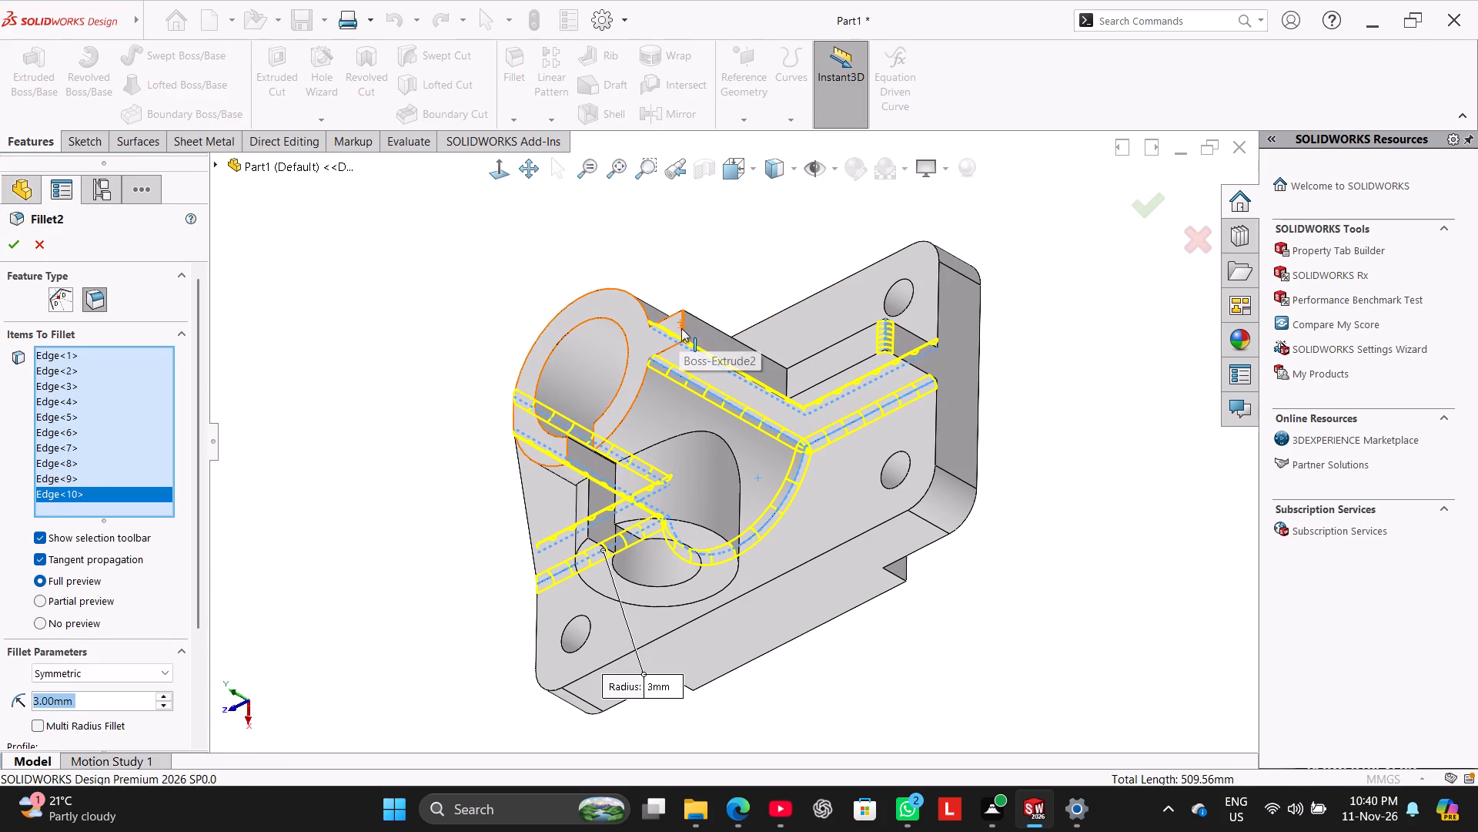
pyautogui.click(685, 330)
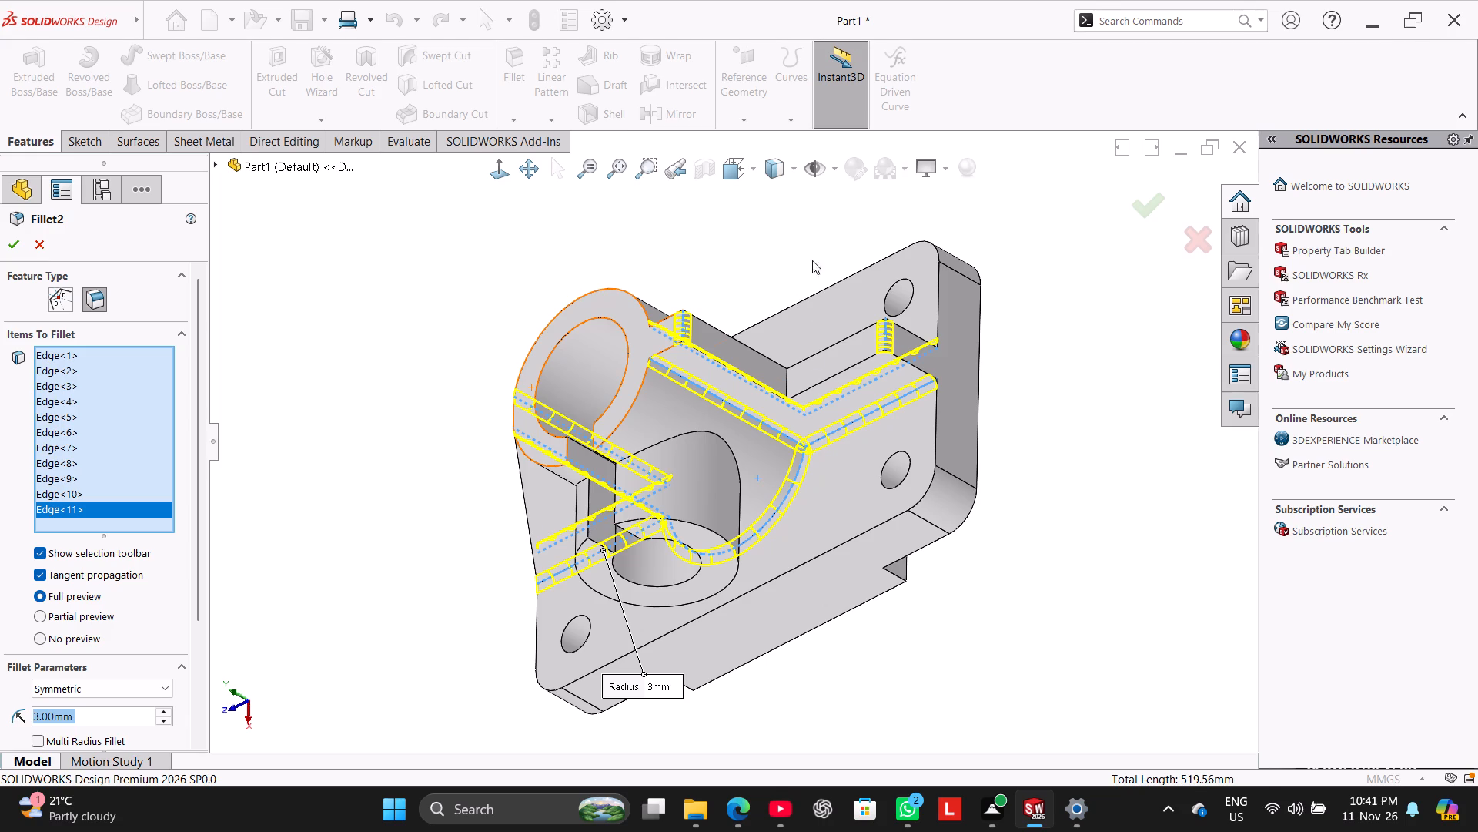
pyautogui.click(788, 379)
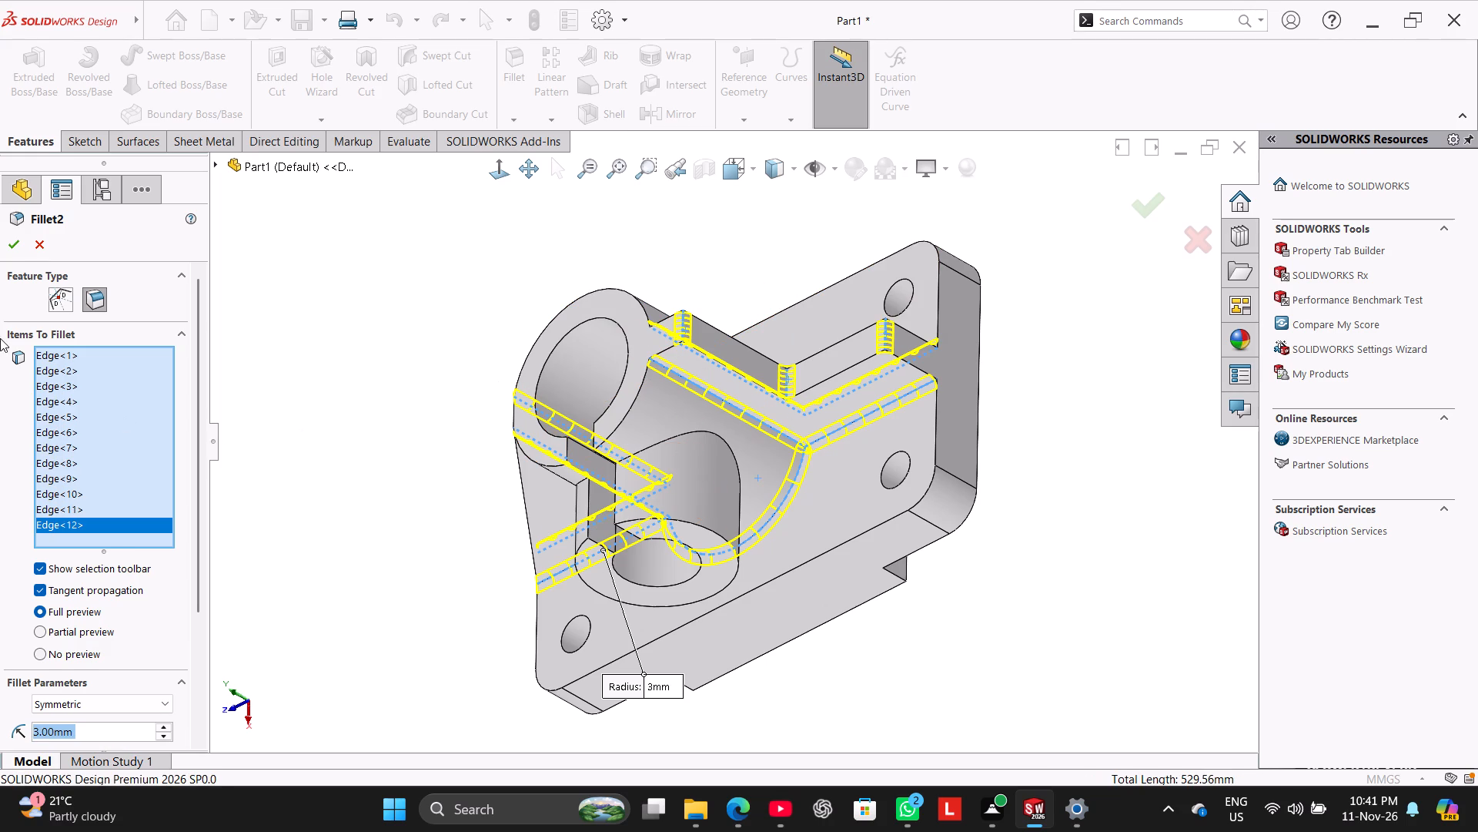
pyautogui.click(10, 243)
pyautogui.click(323, 335)
pyautogui.moveTo(339, 403); pyautogui.dragTo(582, 260, button='right')
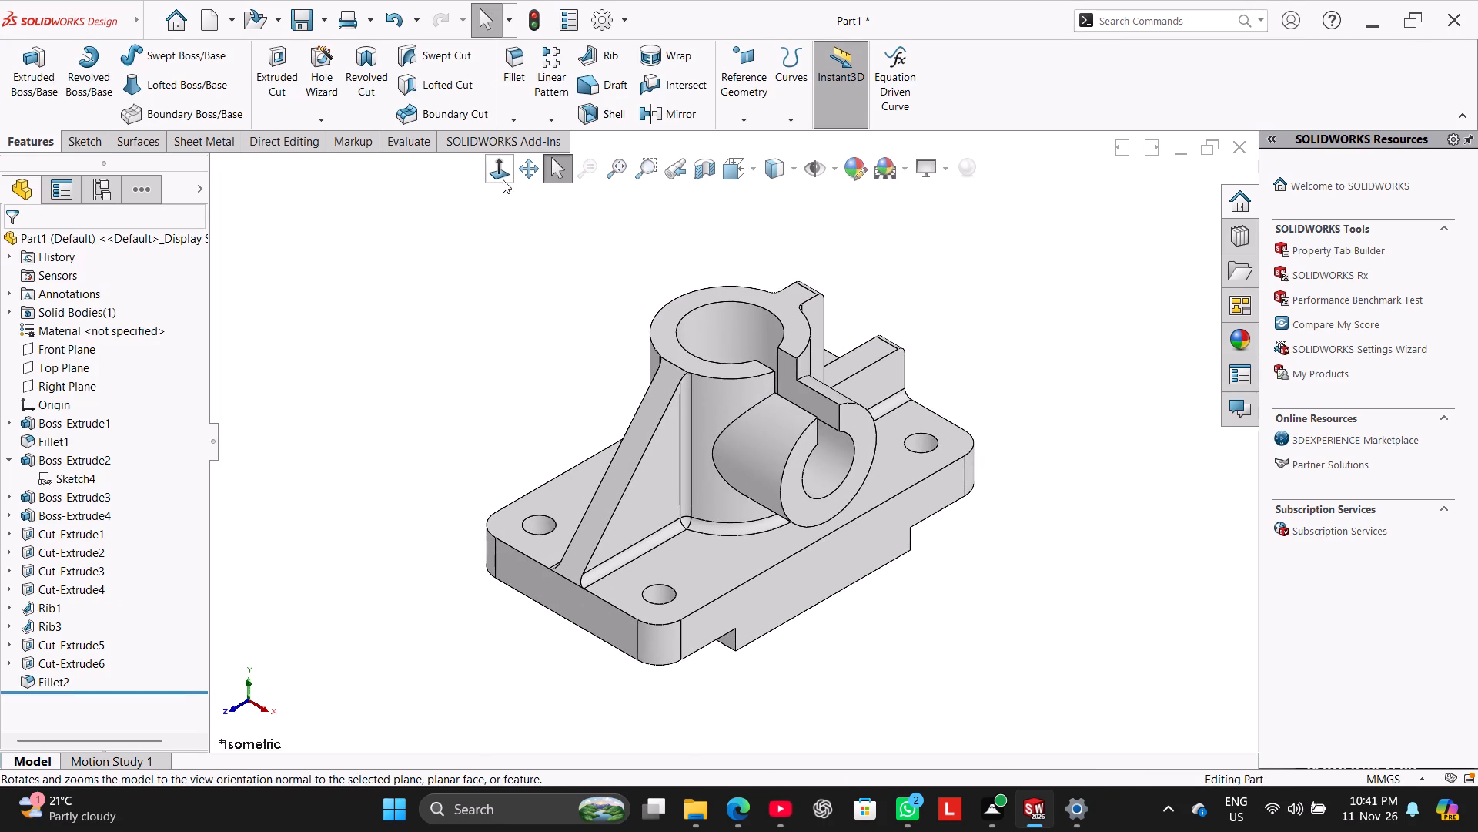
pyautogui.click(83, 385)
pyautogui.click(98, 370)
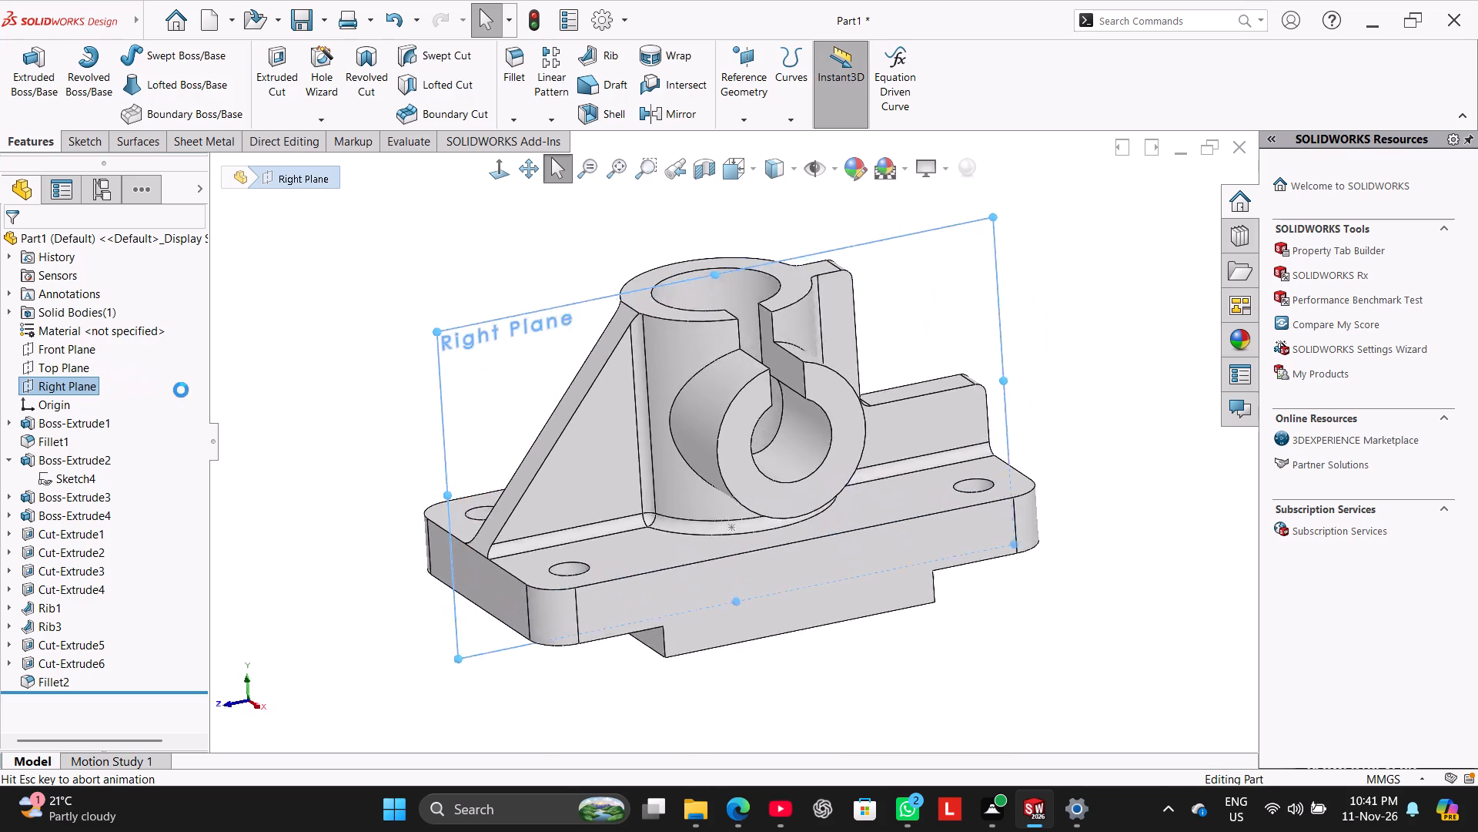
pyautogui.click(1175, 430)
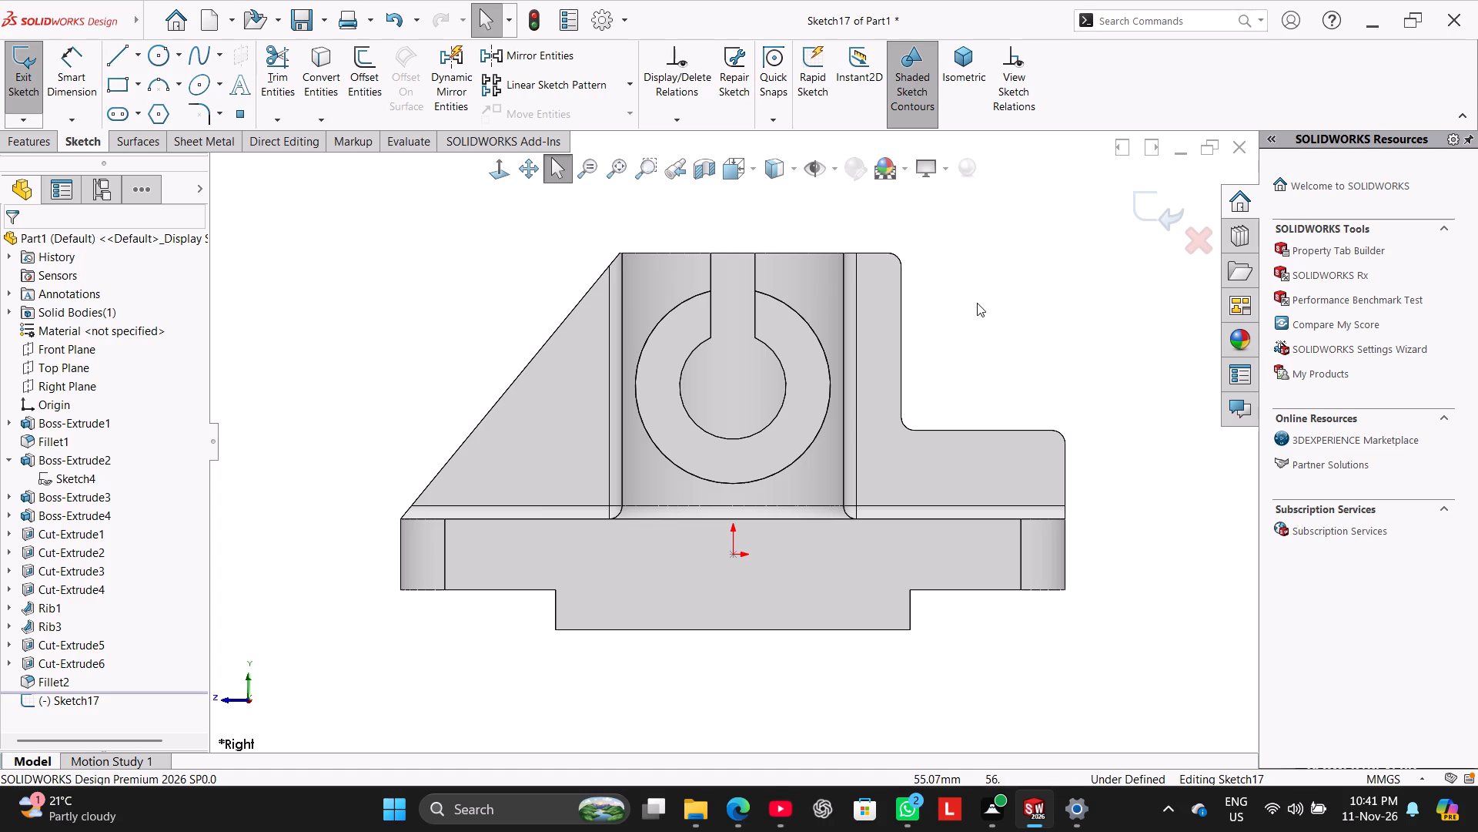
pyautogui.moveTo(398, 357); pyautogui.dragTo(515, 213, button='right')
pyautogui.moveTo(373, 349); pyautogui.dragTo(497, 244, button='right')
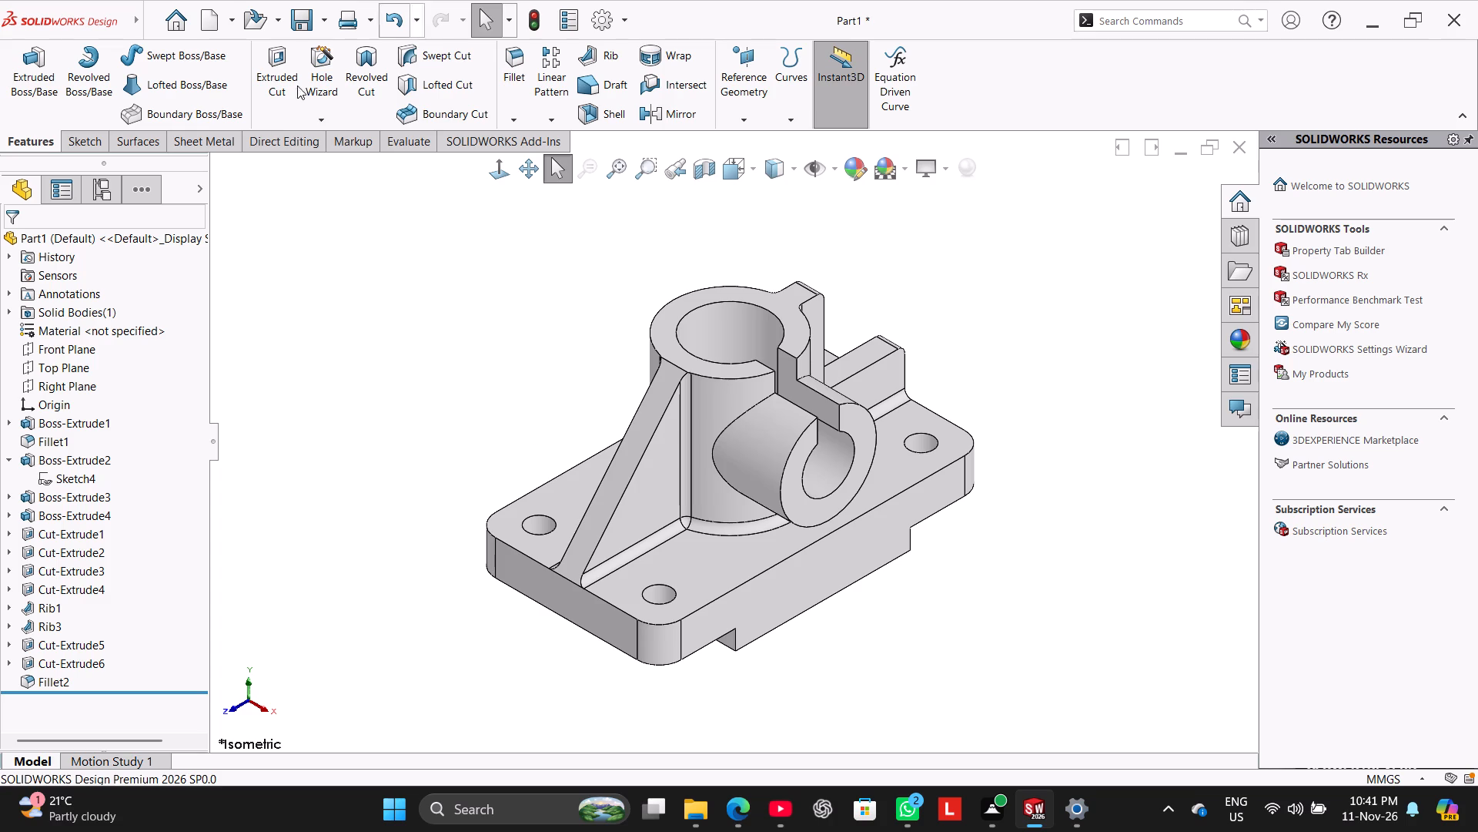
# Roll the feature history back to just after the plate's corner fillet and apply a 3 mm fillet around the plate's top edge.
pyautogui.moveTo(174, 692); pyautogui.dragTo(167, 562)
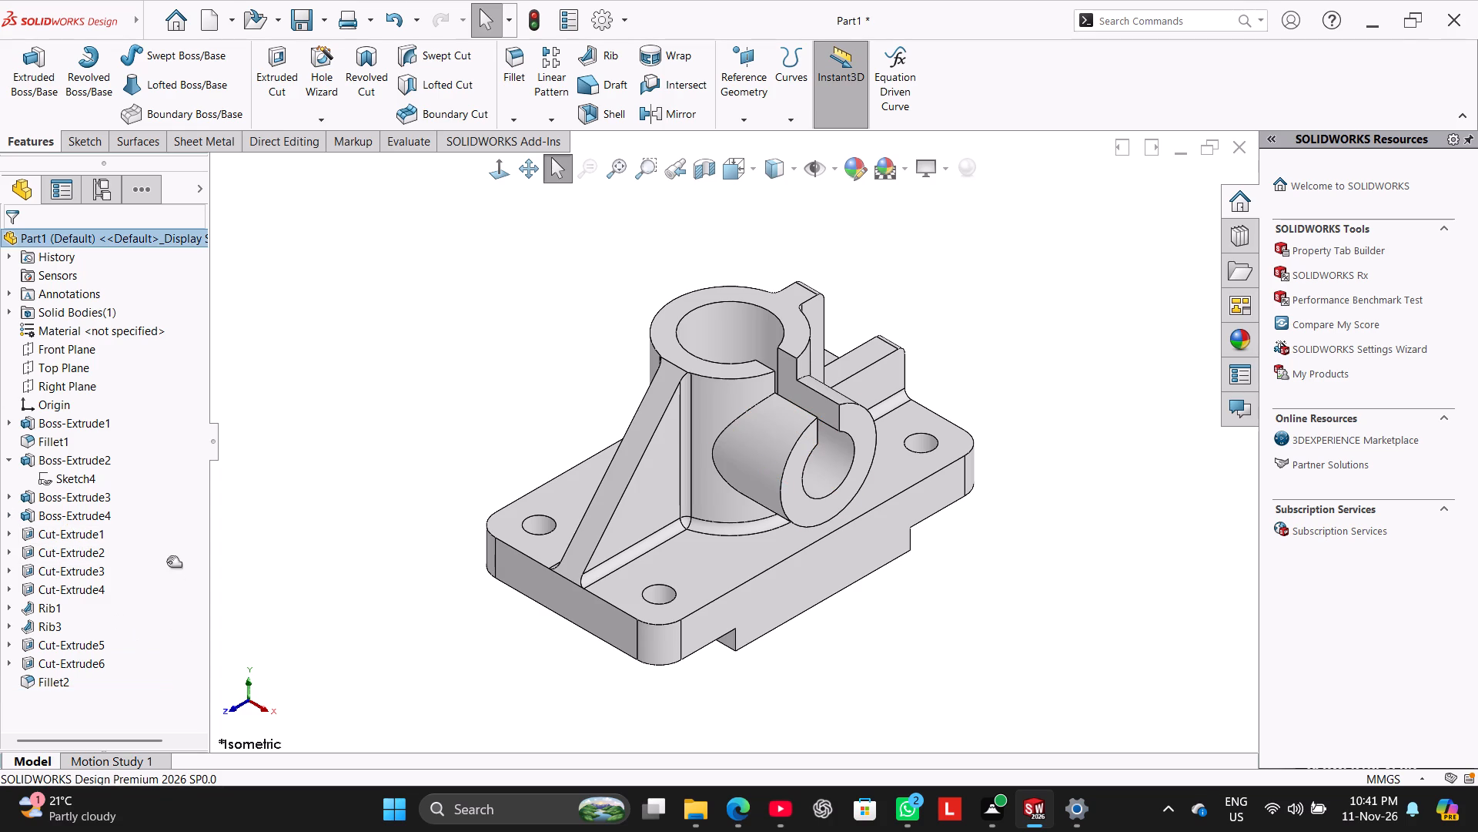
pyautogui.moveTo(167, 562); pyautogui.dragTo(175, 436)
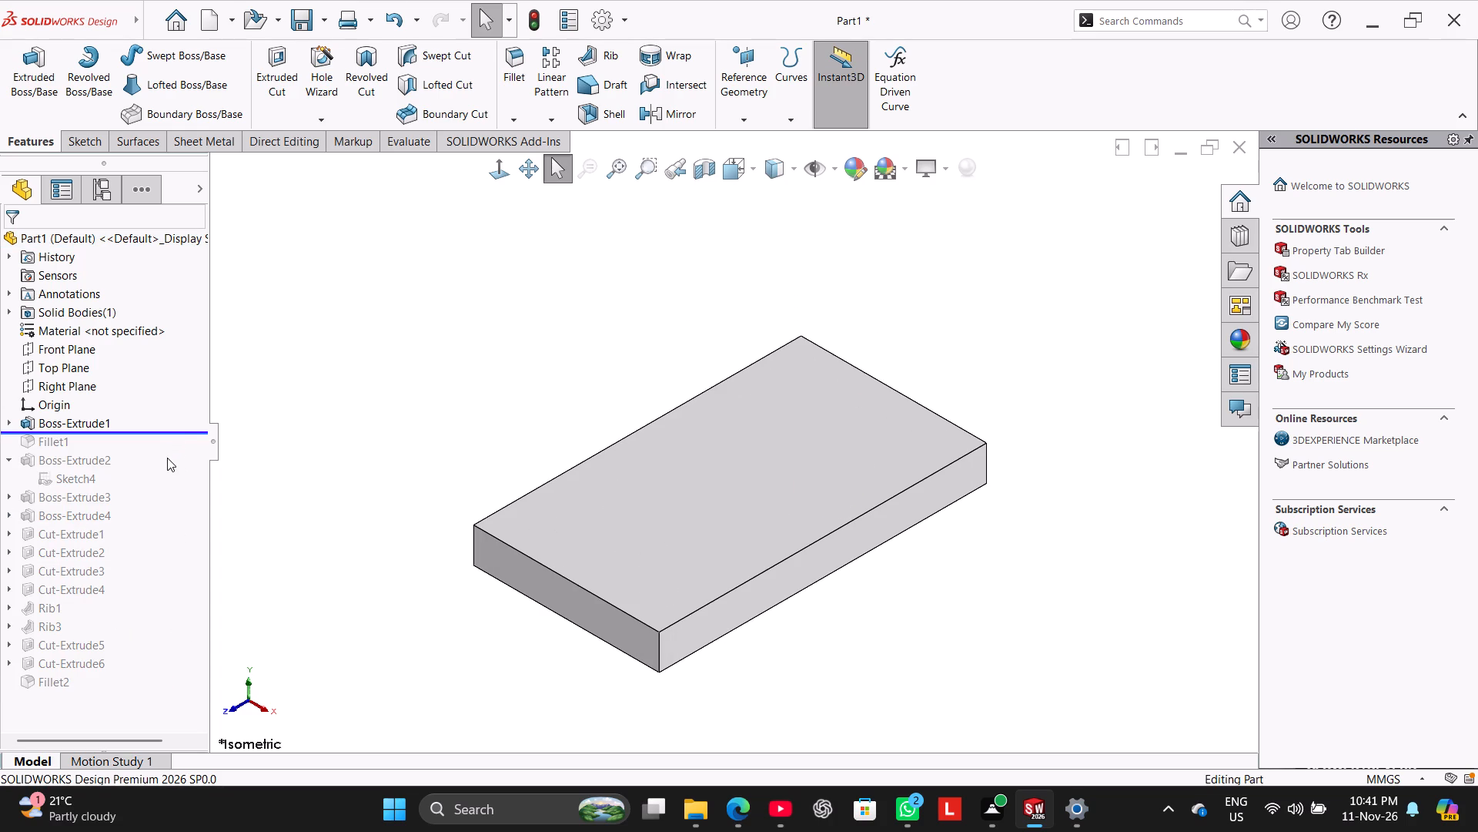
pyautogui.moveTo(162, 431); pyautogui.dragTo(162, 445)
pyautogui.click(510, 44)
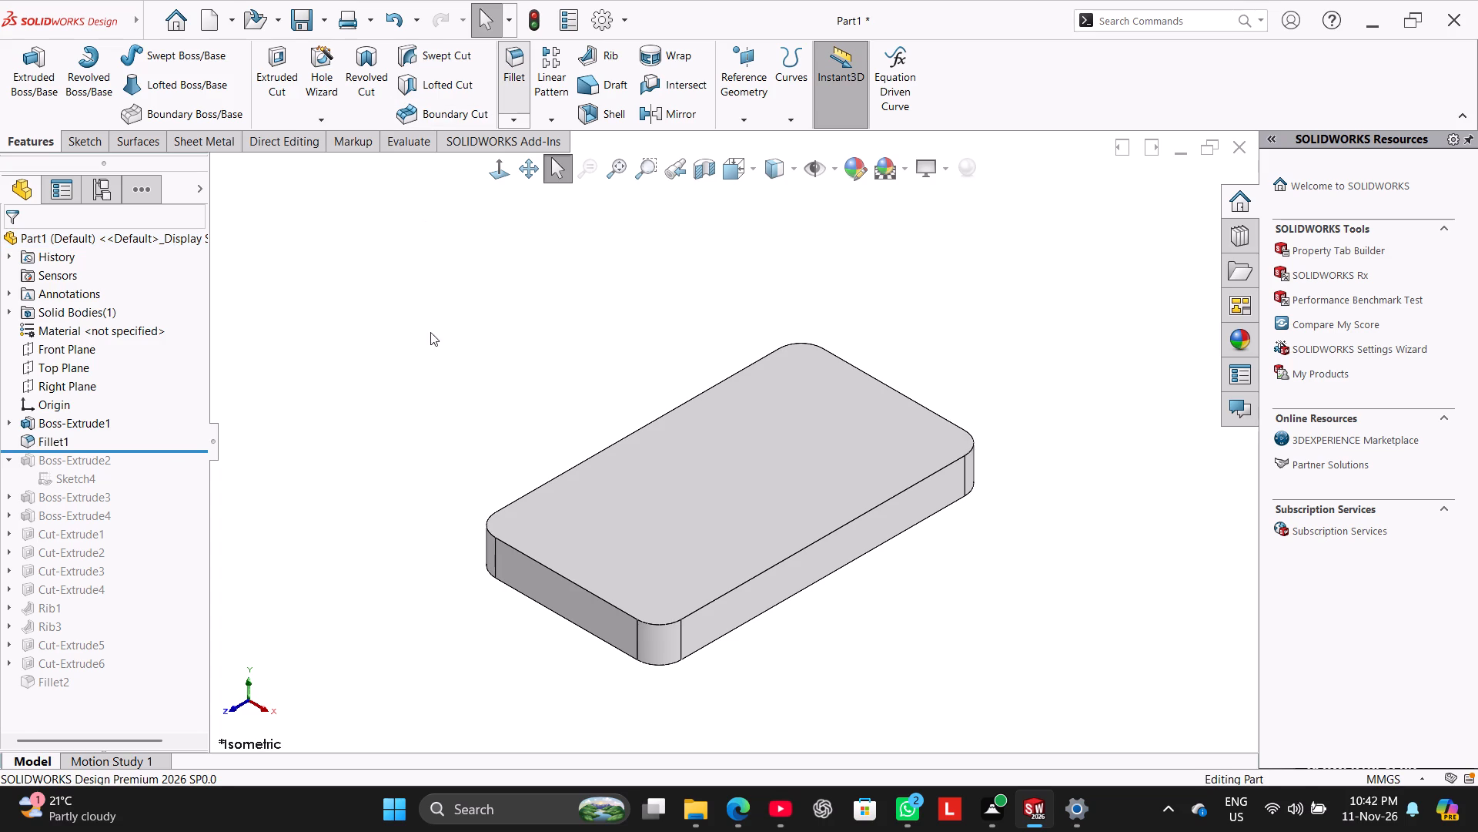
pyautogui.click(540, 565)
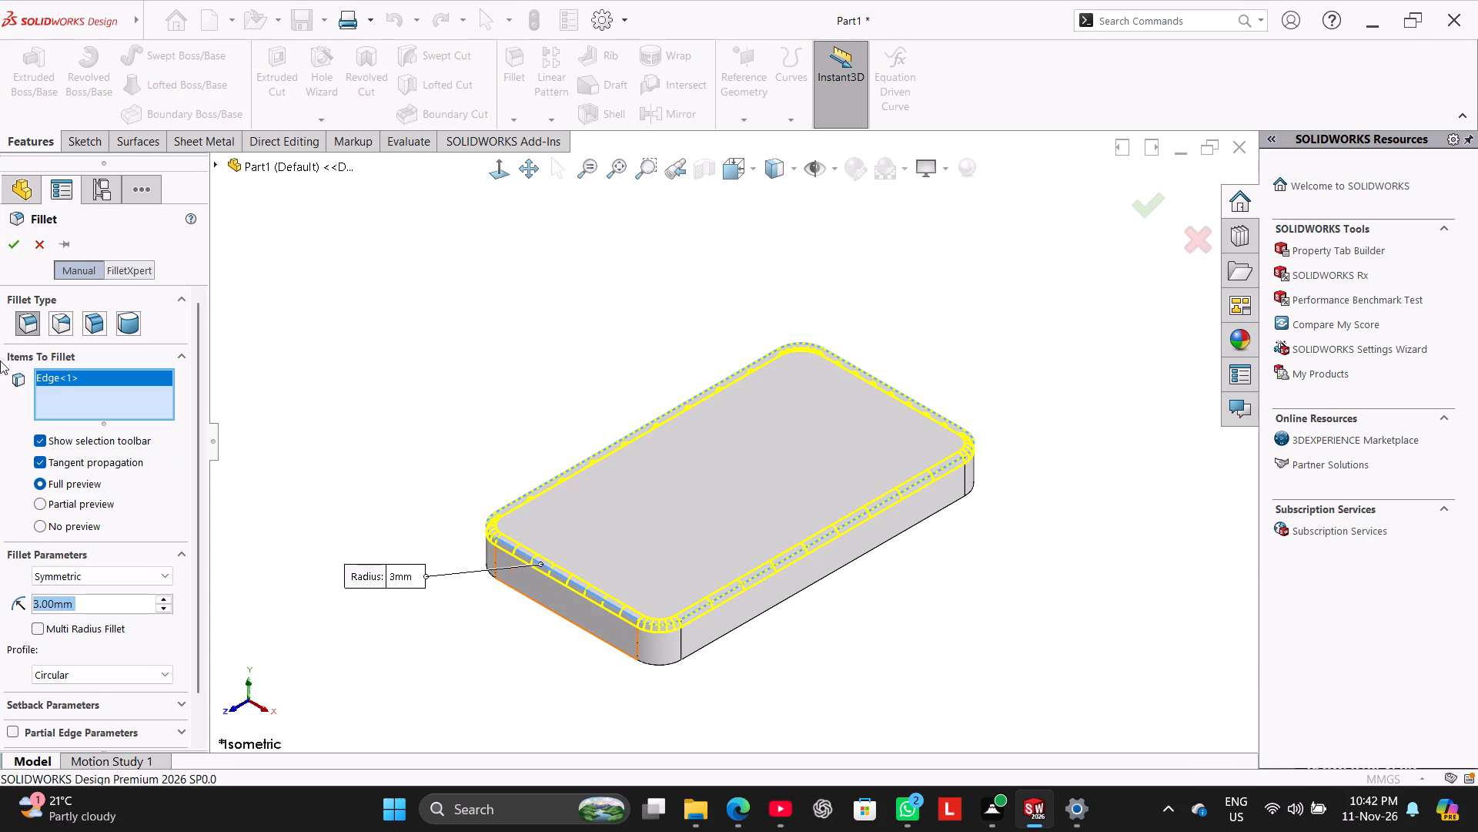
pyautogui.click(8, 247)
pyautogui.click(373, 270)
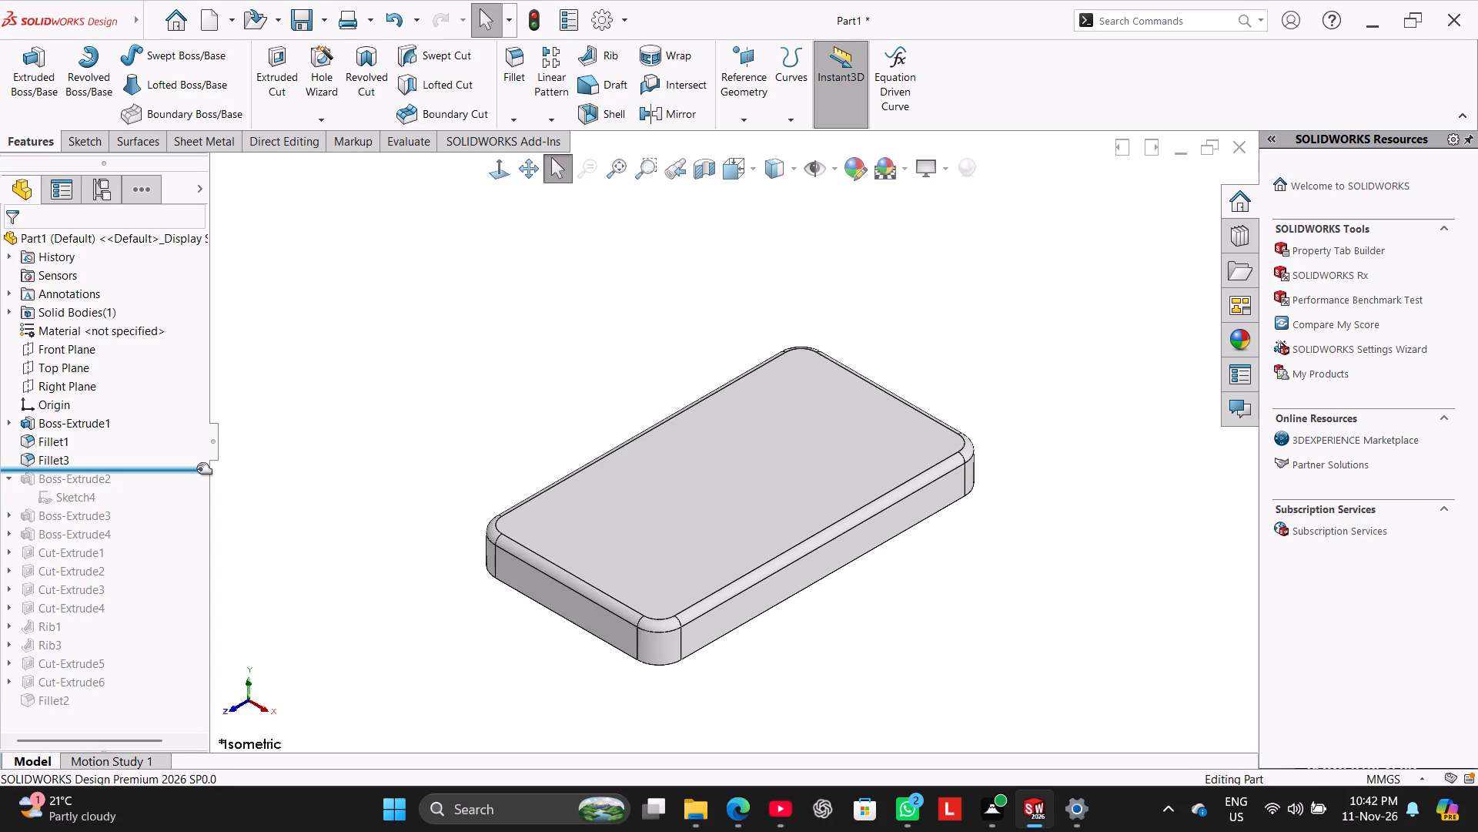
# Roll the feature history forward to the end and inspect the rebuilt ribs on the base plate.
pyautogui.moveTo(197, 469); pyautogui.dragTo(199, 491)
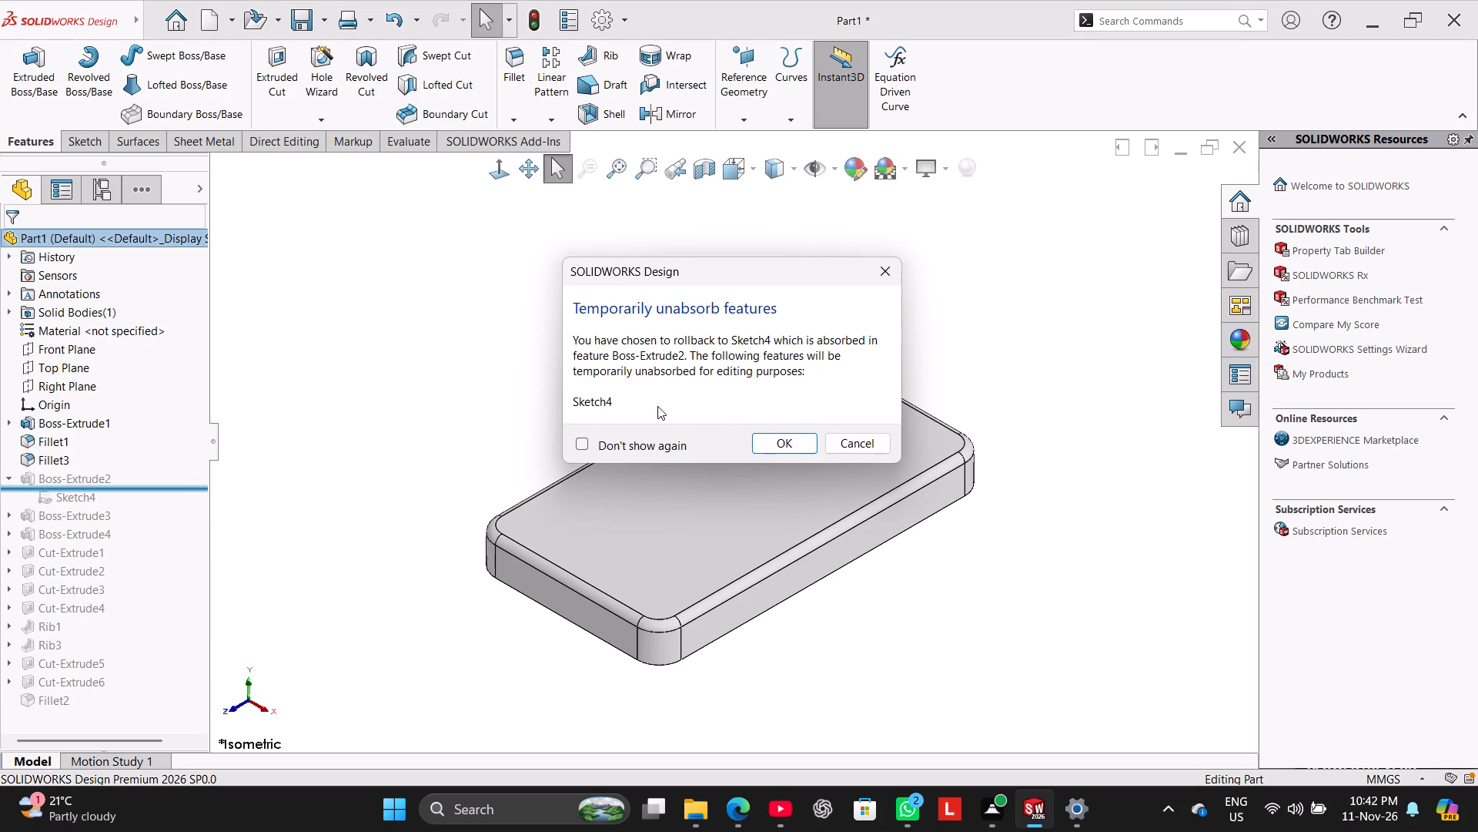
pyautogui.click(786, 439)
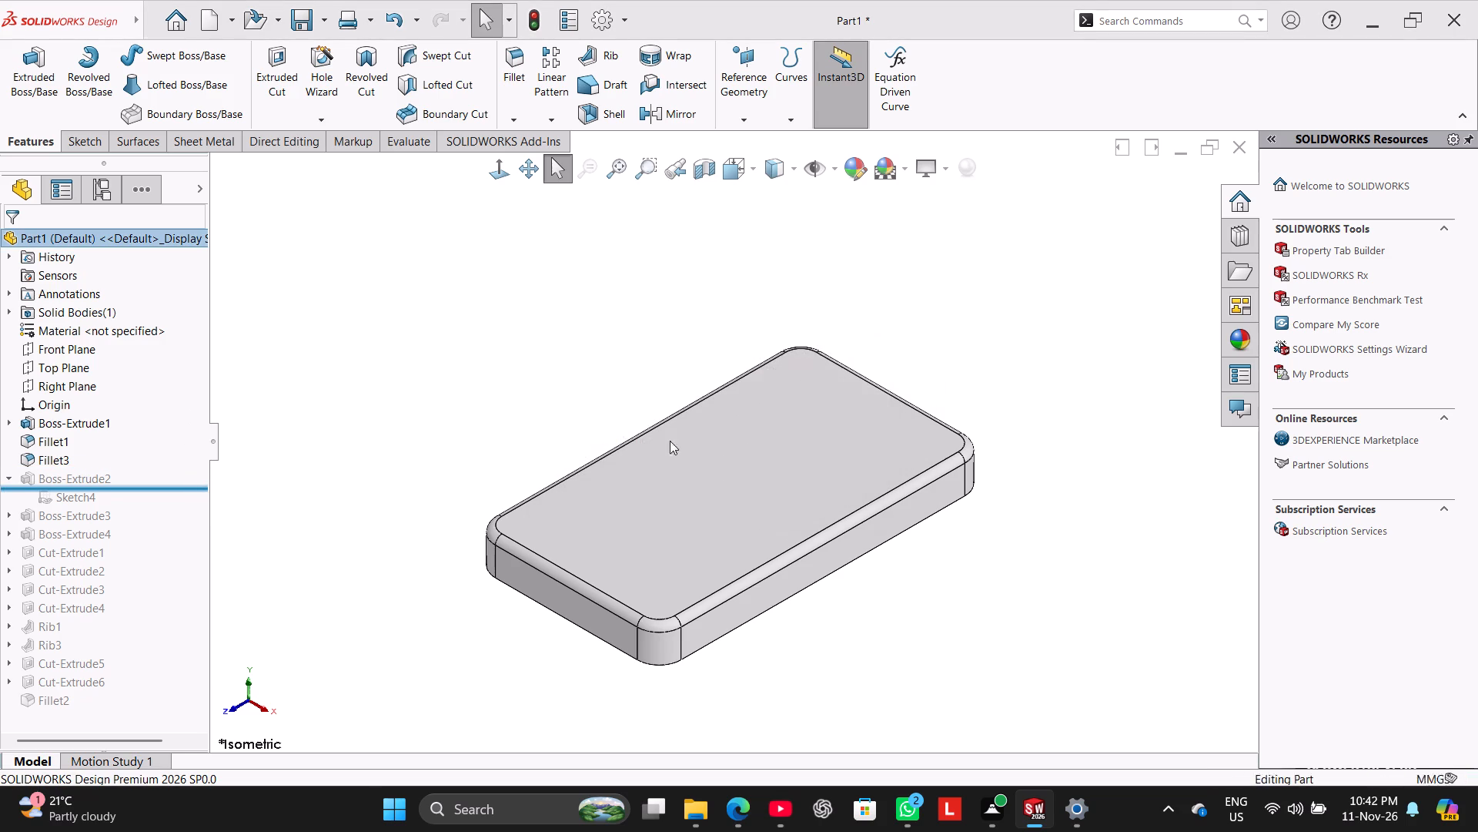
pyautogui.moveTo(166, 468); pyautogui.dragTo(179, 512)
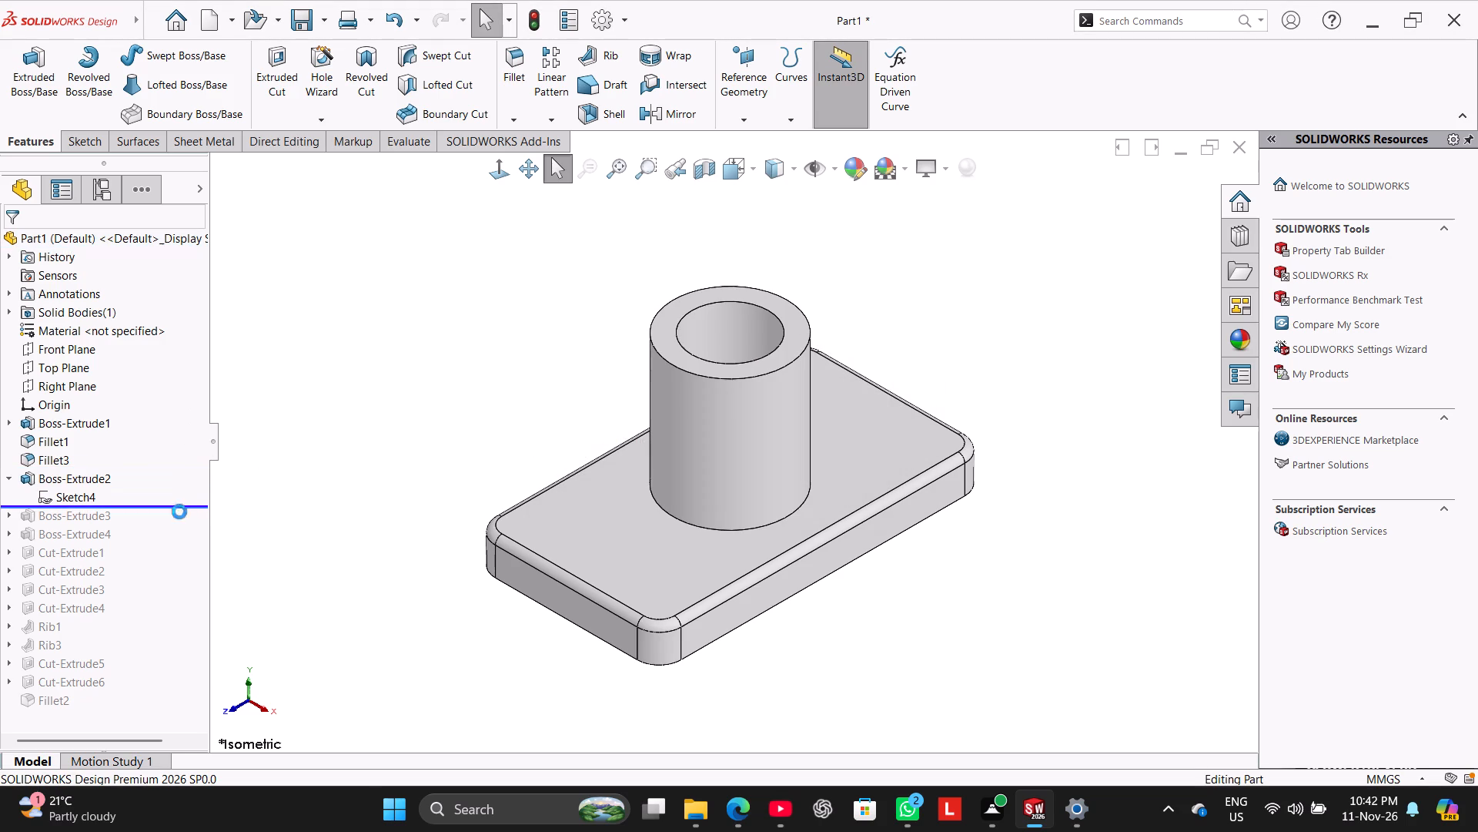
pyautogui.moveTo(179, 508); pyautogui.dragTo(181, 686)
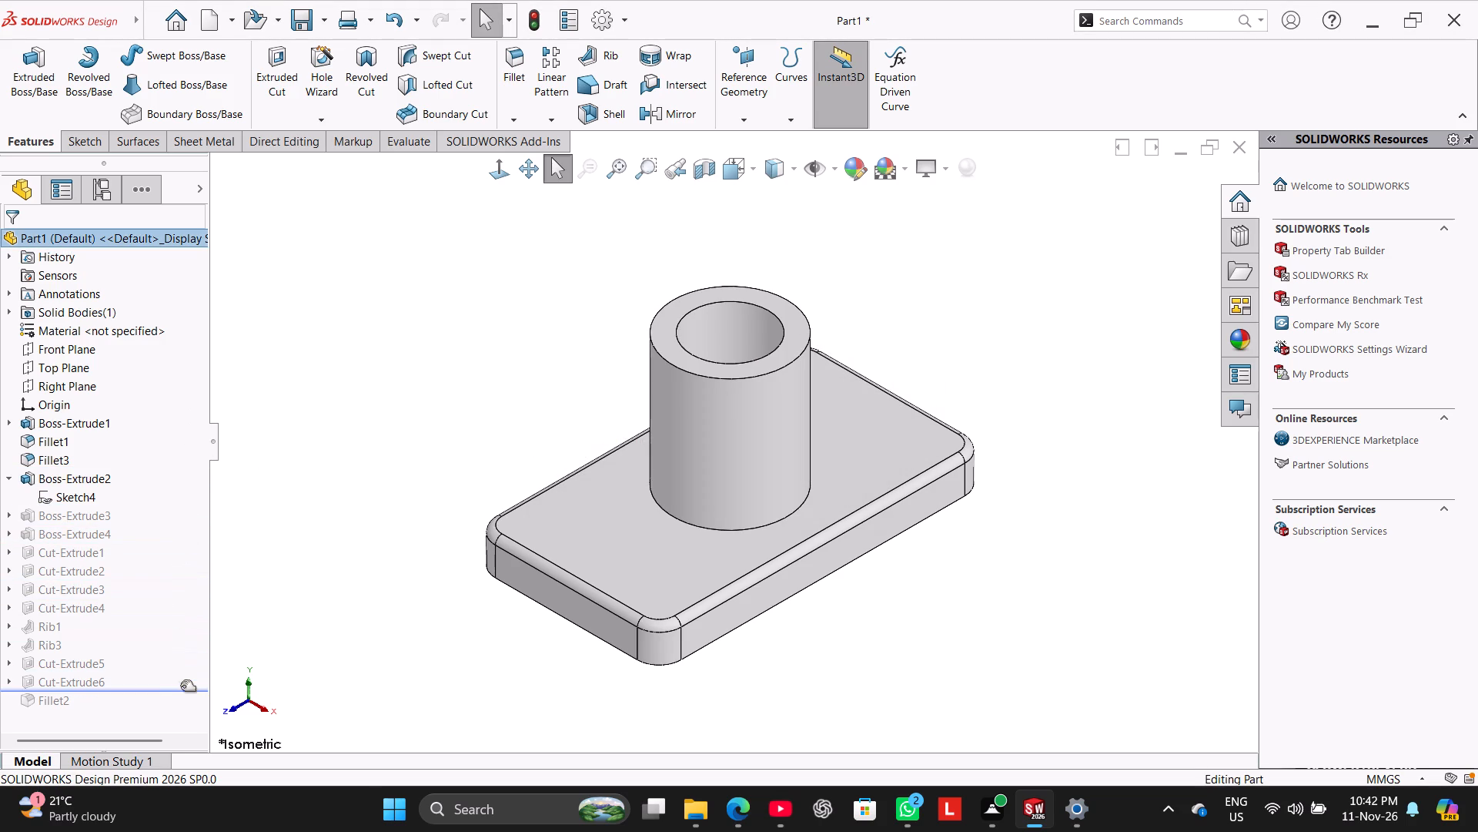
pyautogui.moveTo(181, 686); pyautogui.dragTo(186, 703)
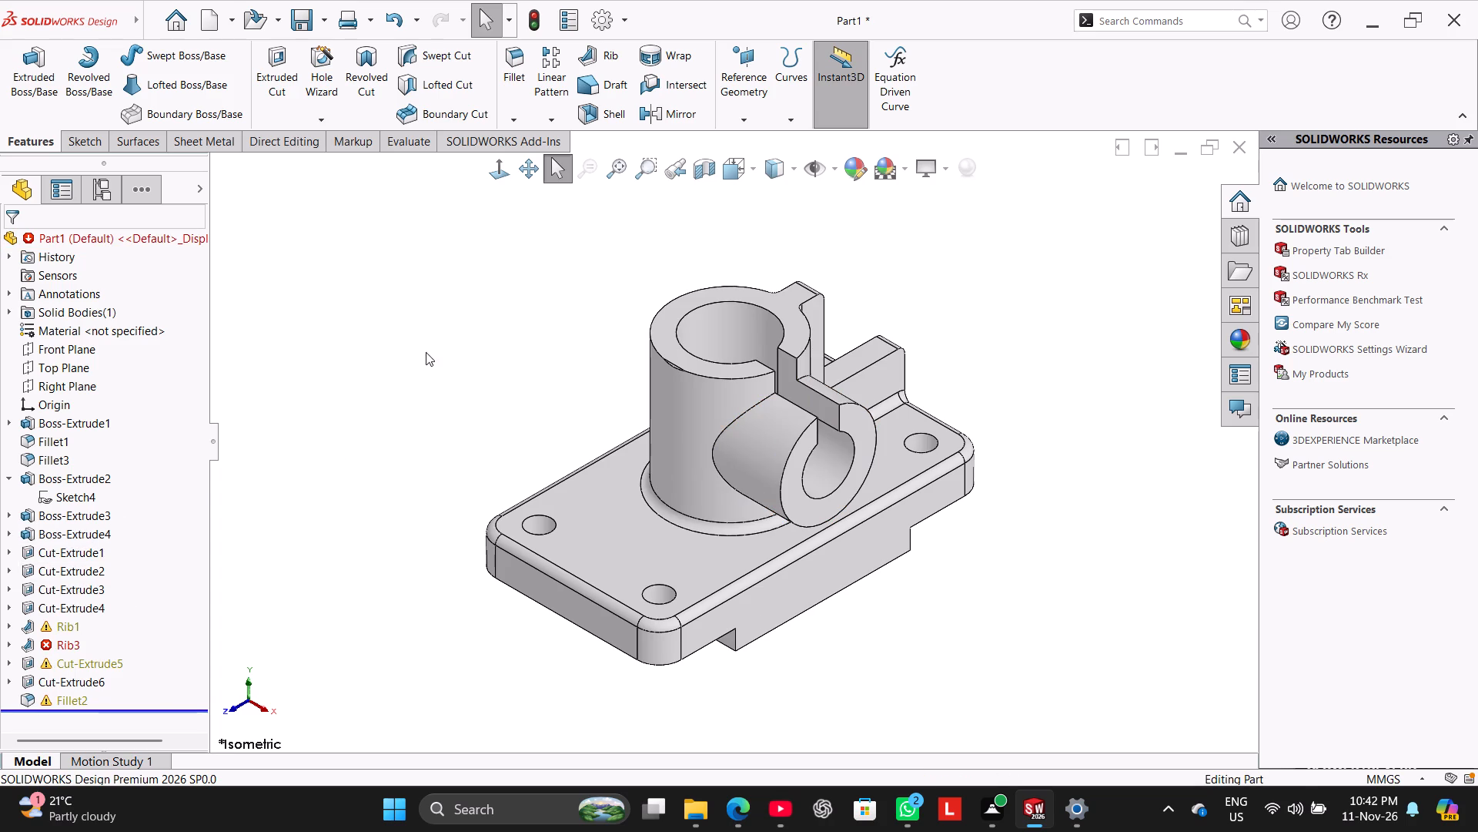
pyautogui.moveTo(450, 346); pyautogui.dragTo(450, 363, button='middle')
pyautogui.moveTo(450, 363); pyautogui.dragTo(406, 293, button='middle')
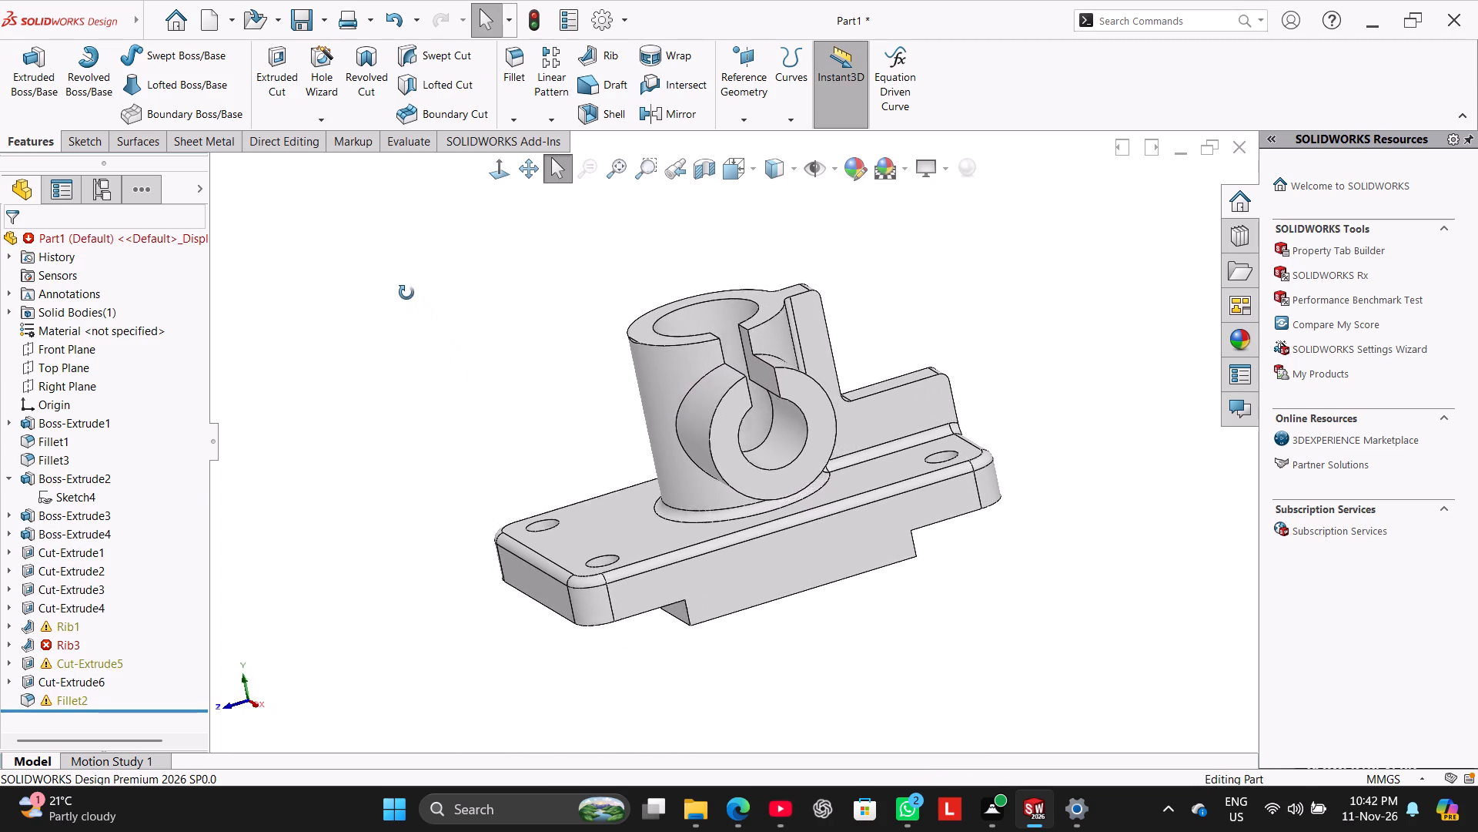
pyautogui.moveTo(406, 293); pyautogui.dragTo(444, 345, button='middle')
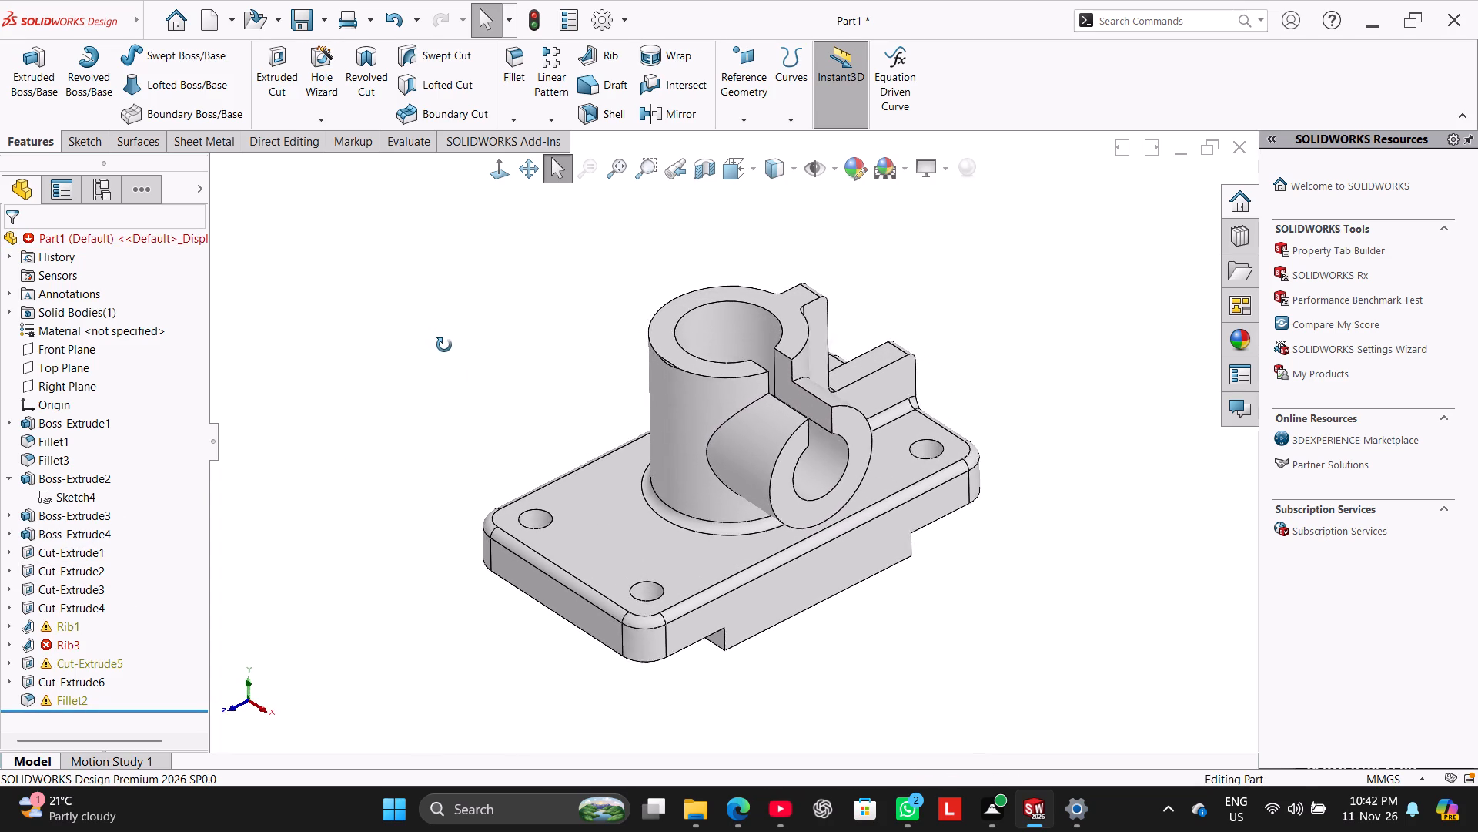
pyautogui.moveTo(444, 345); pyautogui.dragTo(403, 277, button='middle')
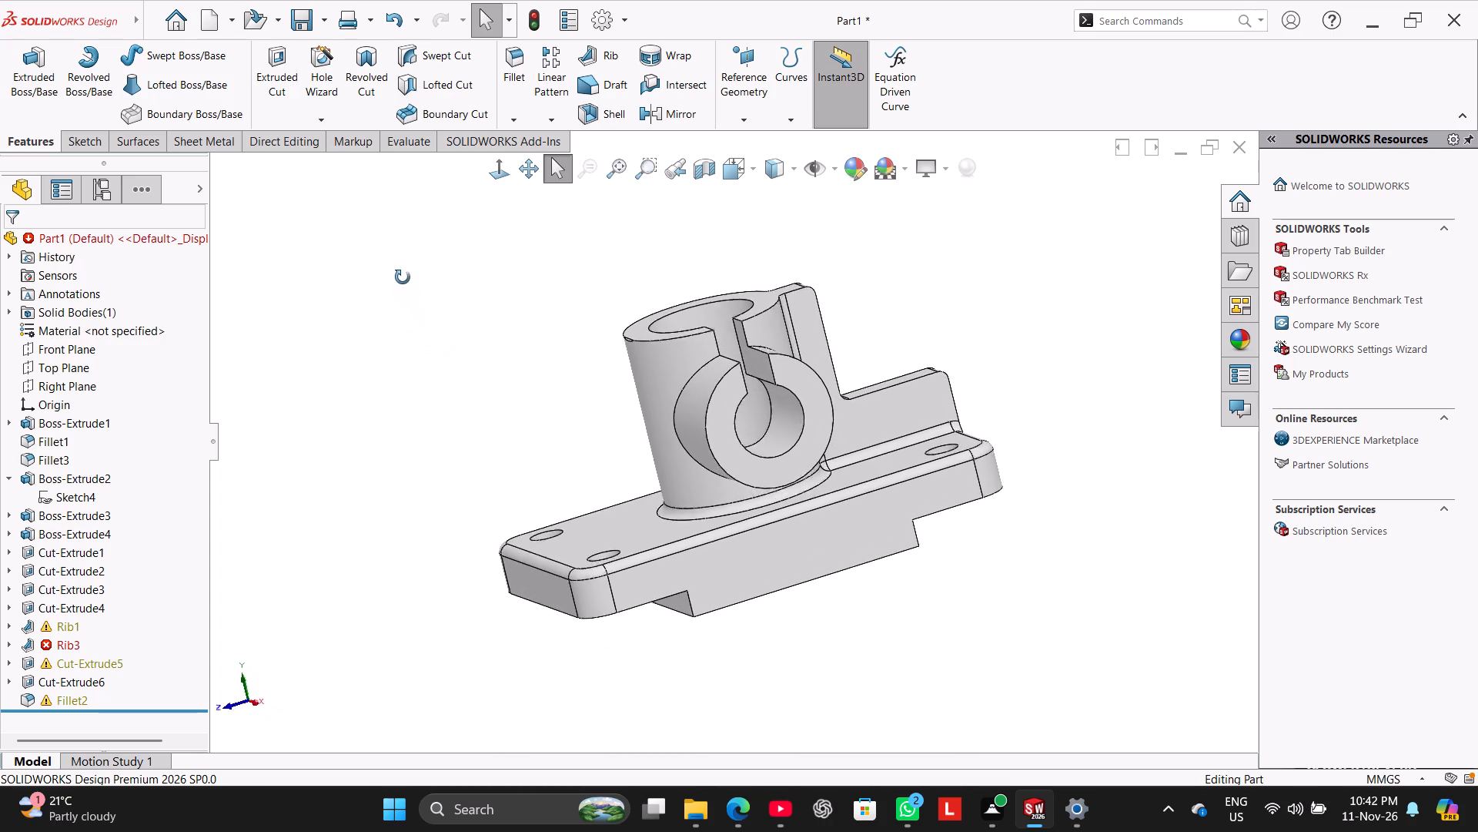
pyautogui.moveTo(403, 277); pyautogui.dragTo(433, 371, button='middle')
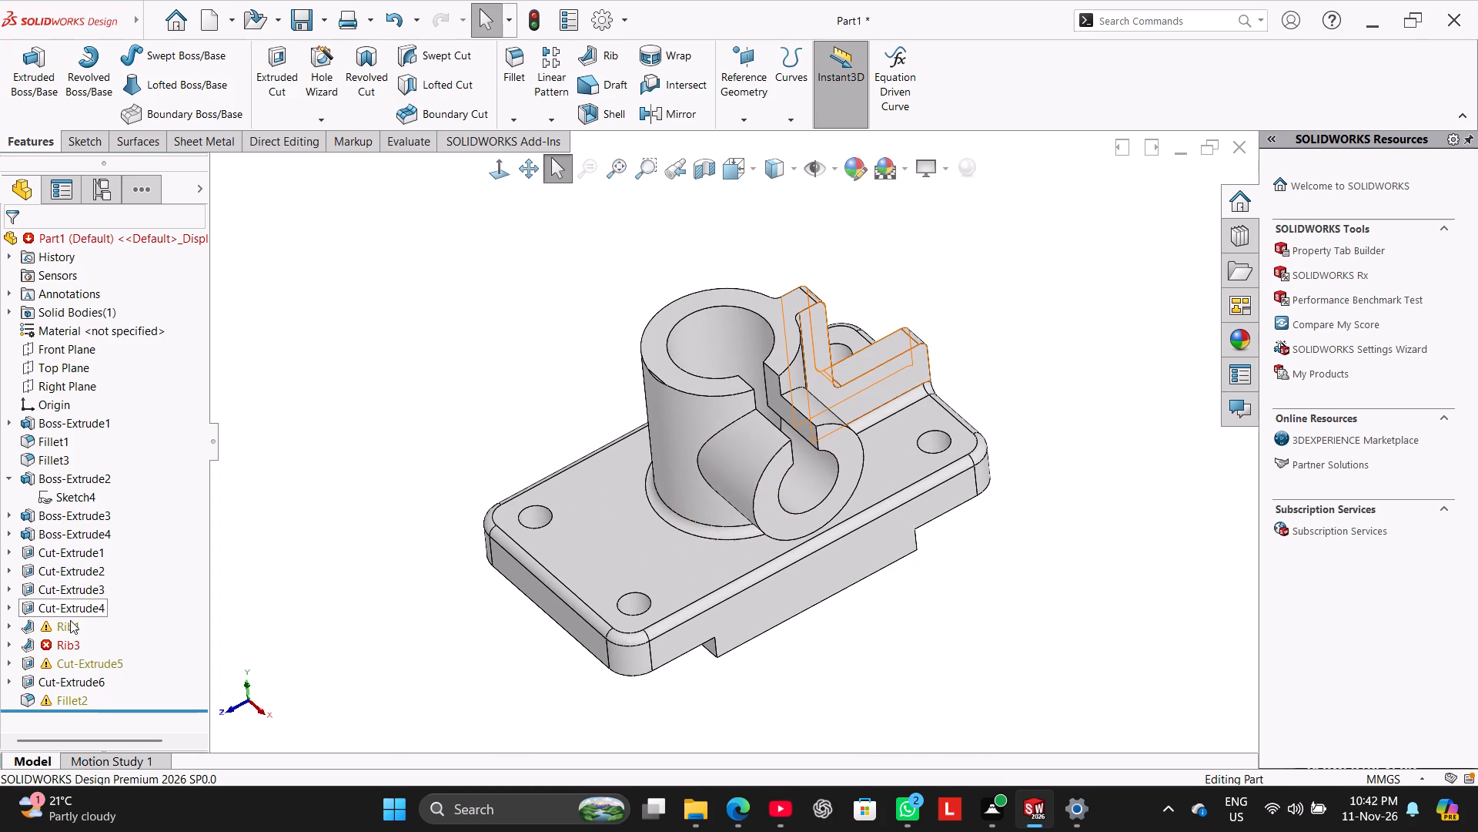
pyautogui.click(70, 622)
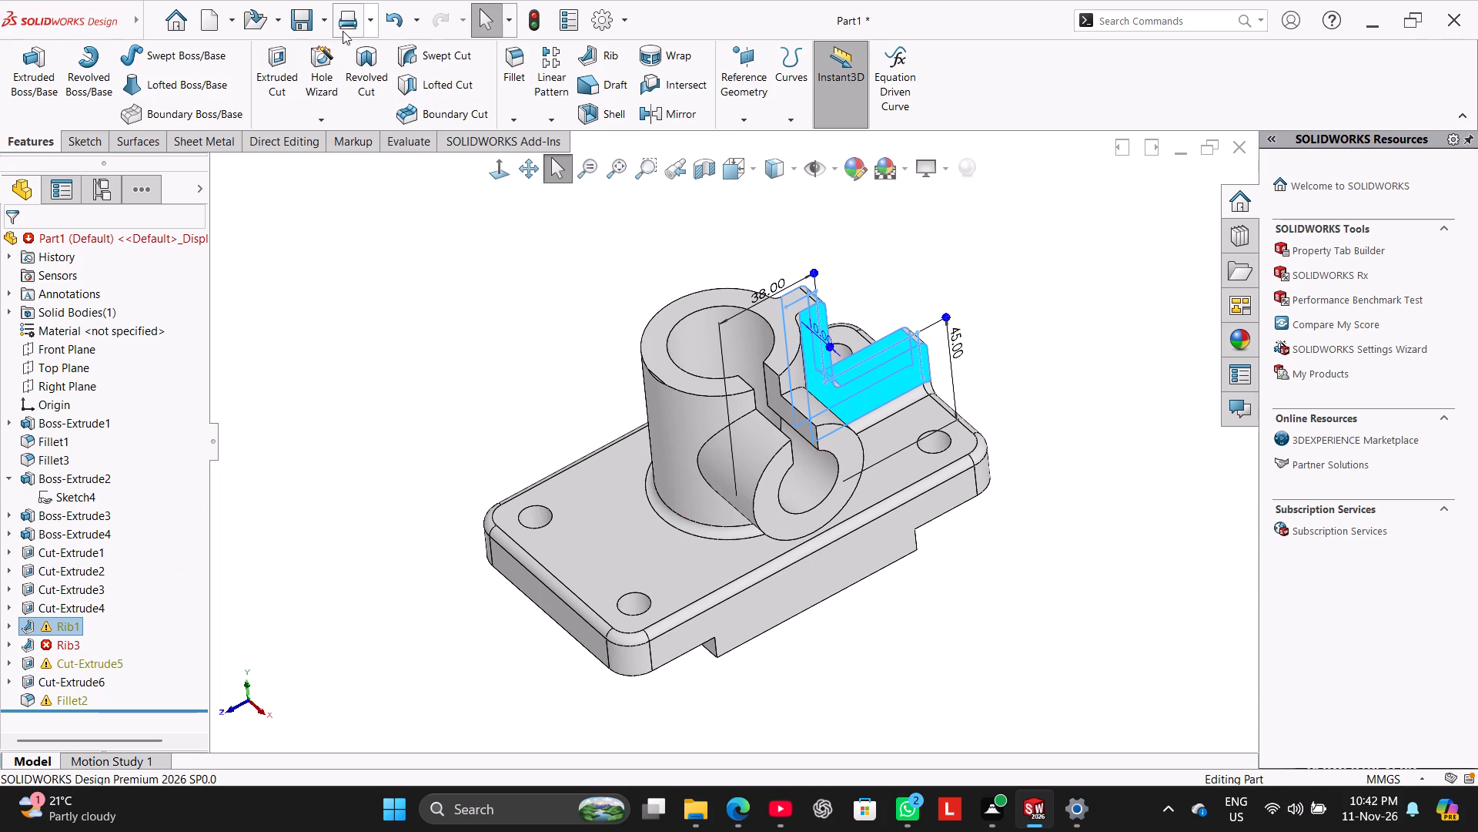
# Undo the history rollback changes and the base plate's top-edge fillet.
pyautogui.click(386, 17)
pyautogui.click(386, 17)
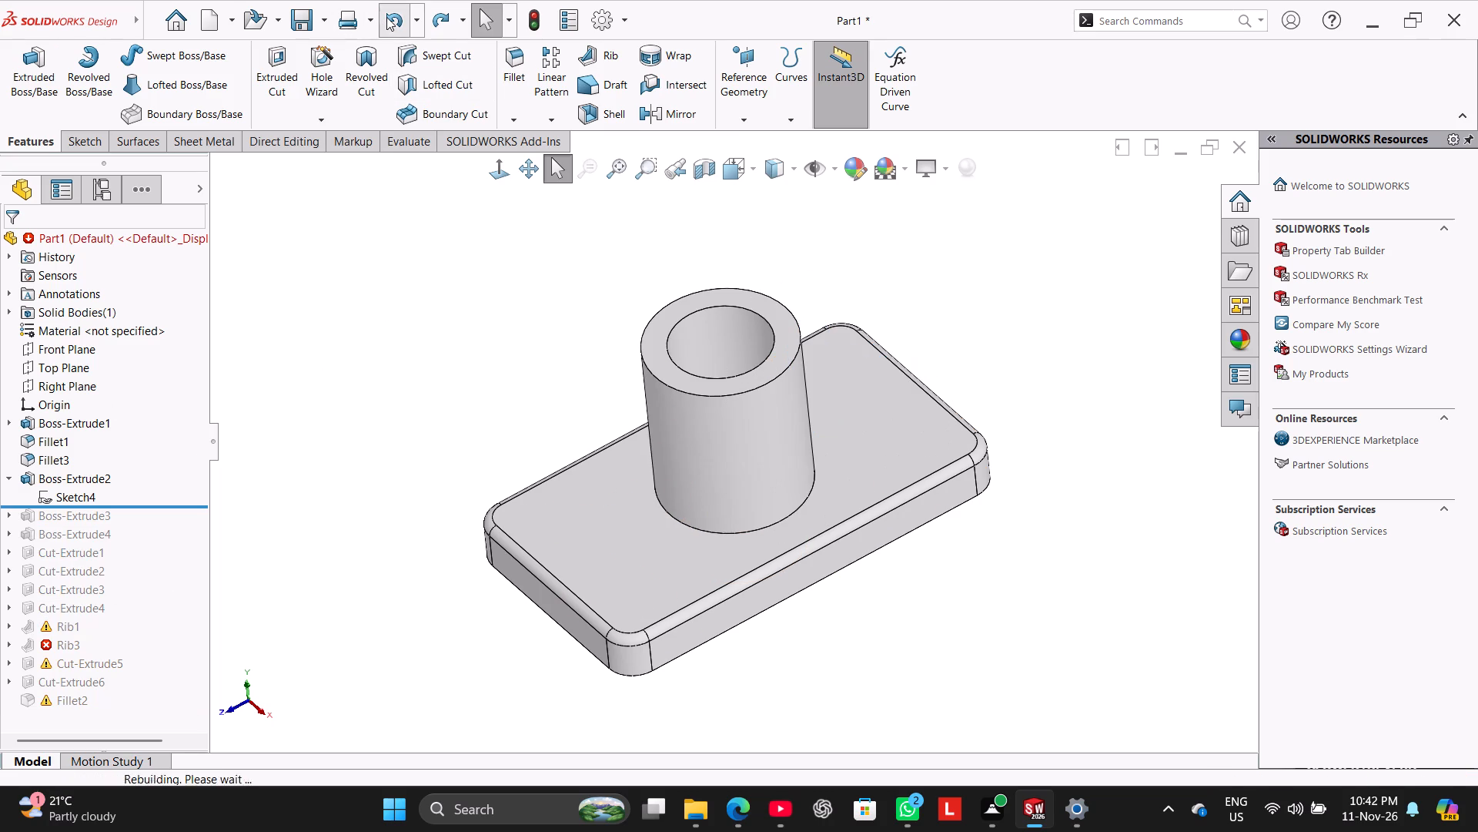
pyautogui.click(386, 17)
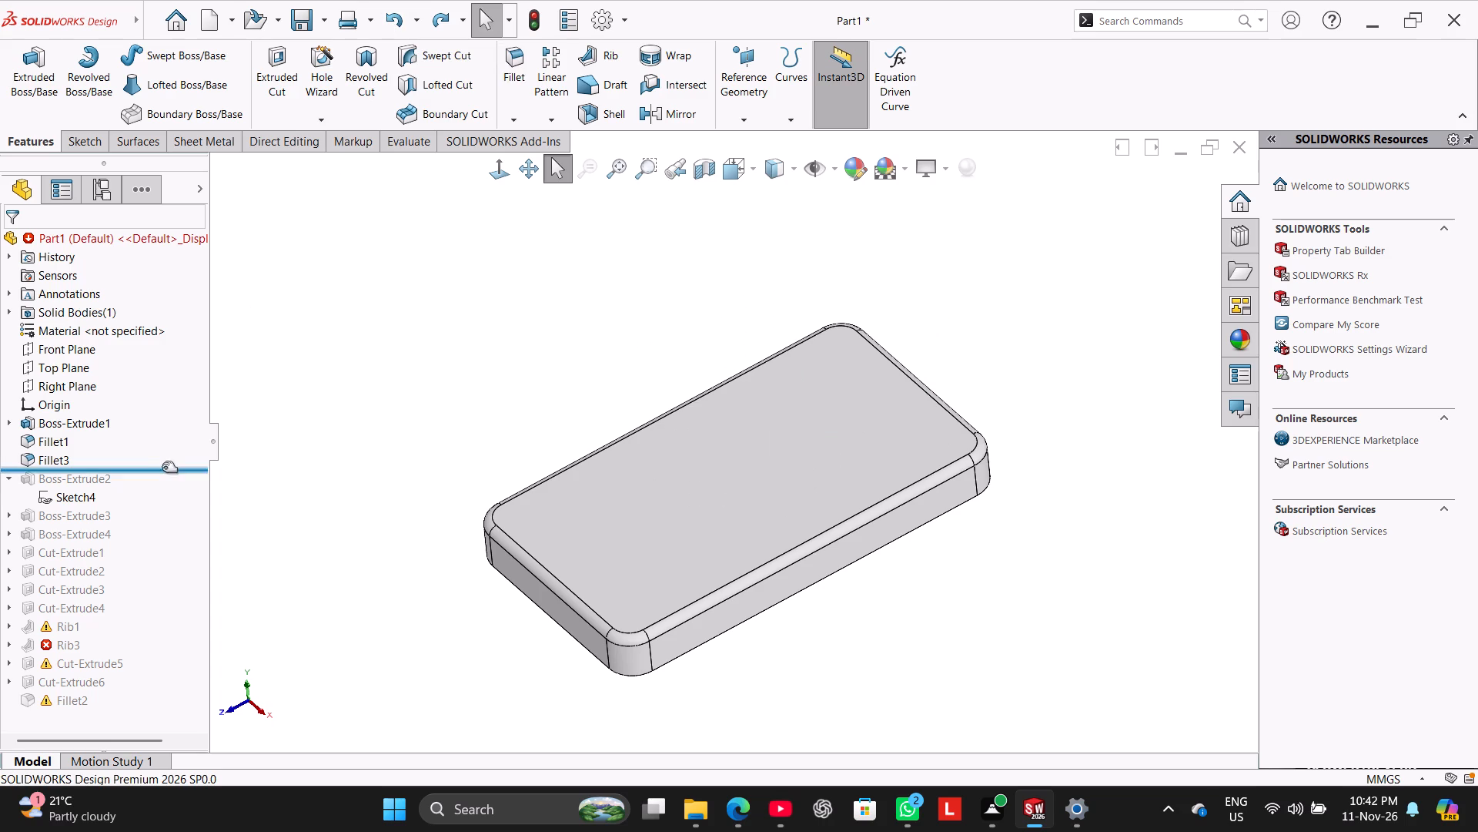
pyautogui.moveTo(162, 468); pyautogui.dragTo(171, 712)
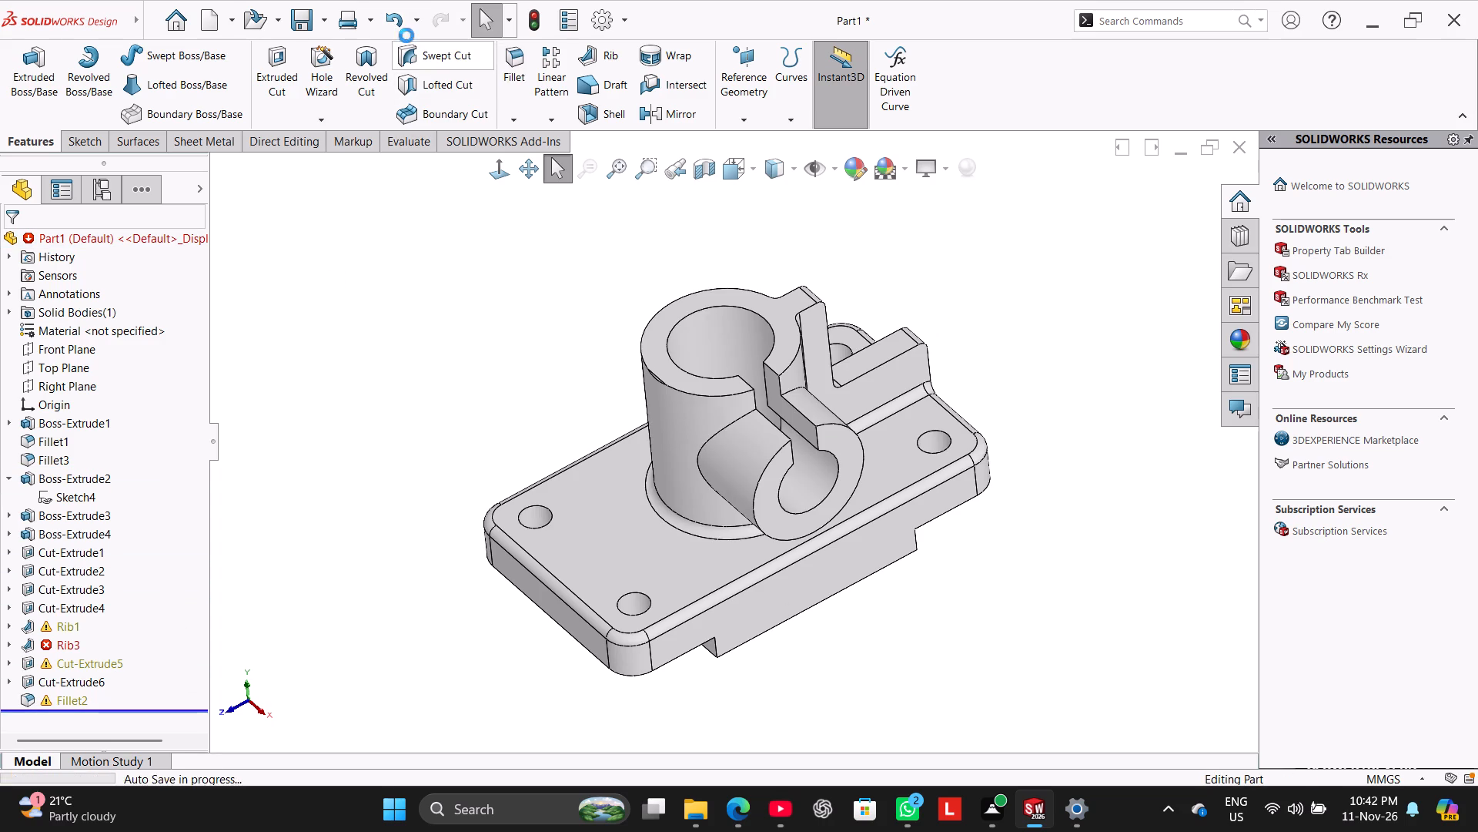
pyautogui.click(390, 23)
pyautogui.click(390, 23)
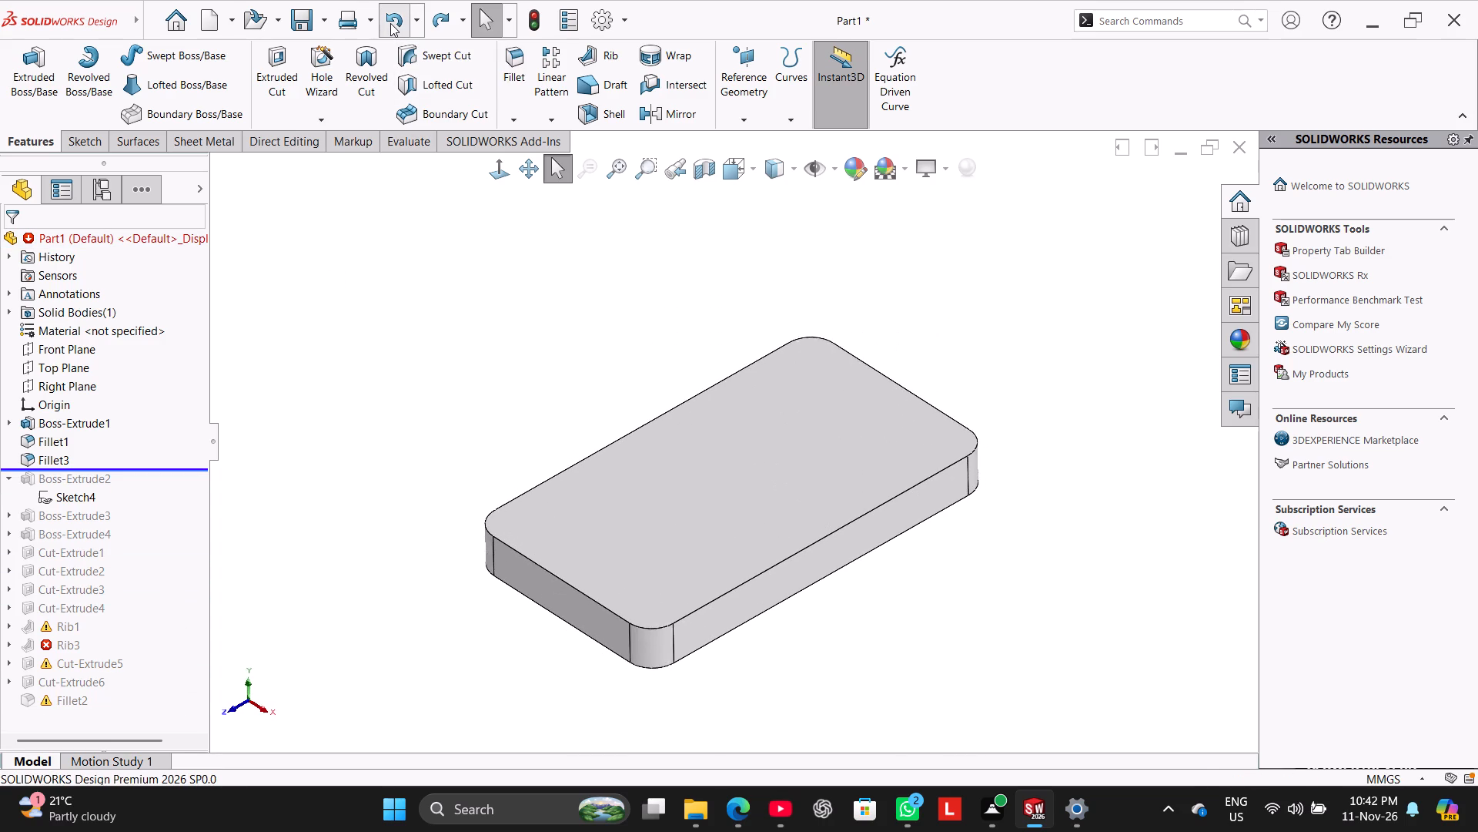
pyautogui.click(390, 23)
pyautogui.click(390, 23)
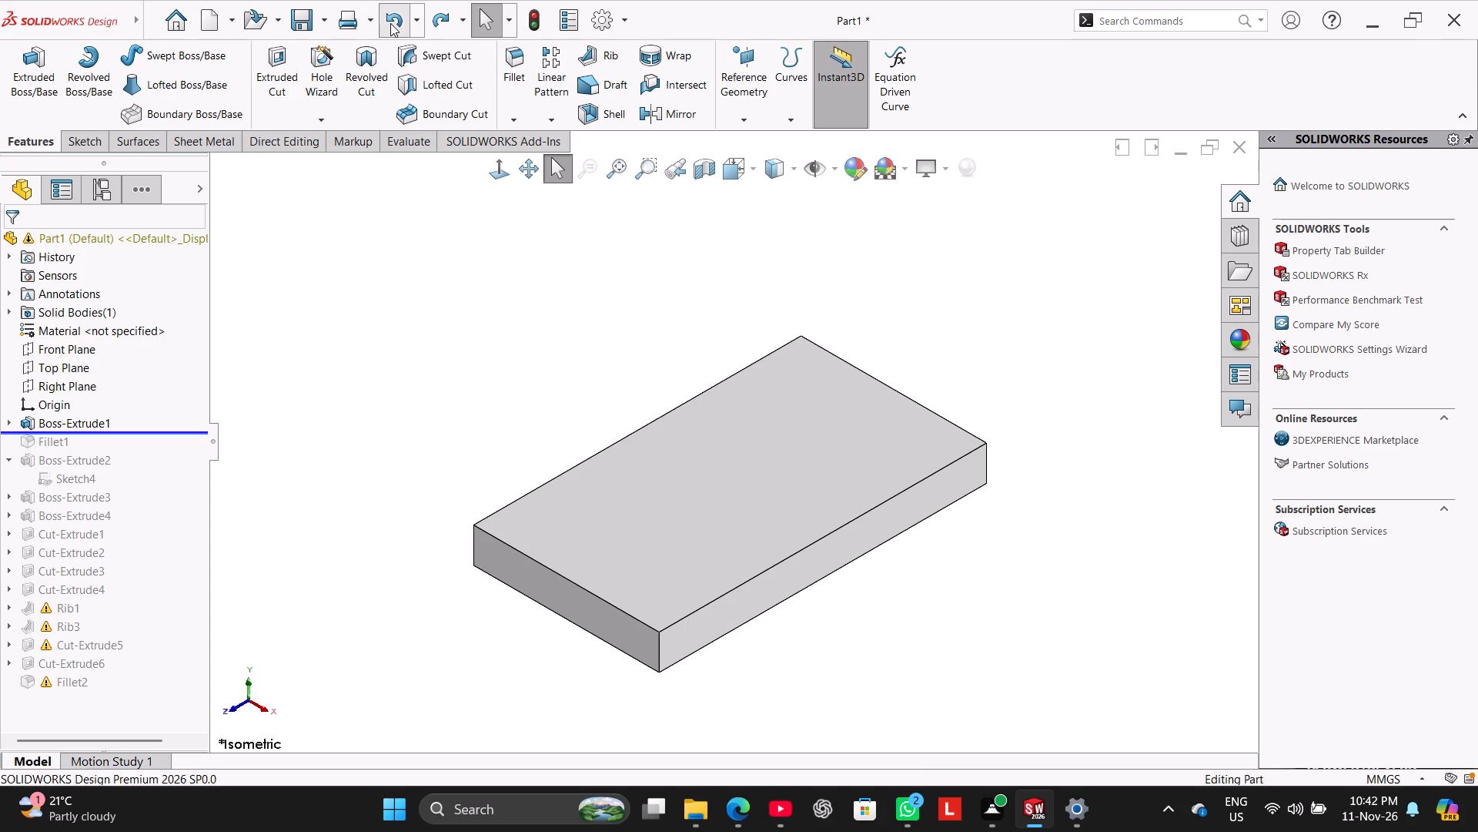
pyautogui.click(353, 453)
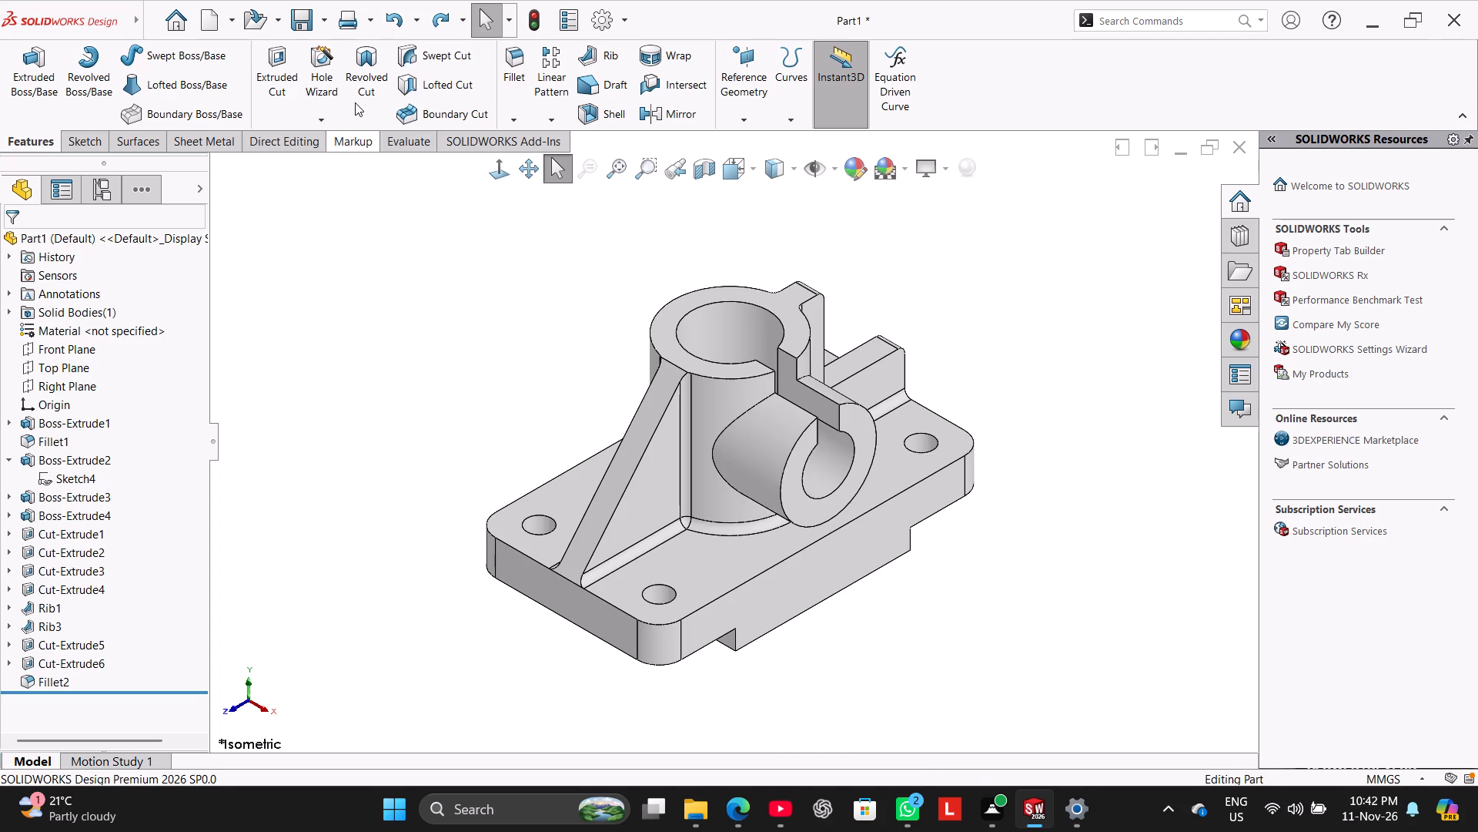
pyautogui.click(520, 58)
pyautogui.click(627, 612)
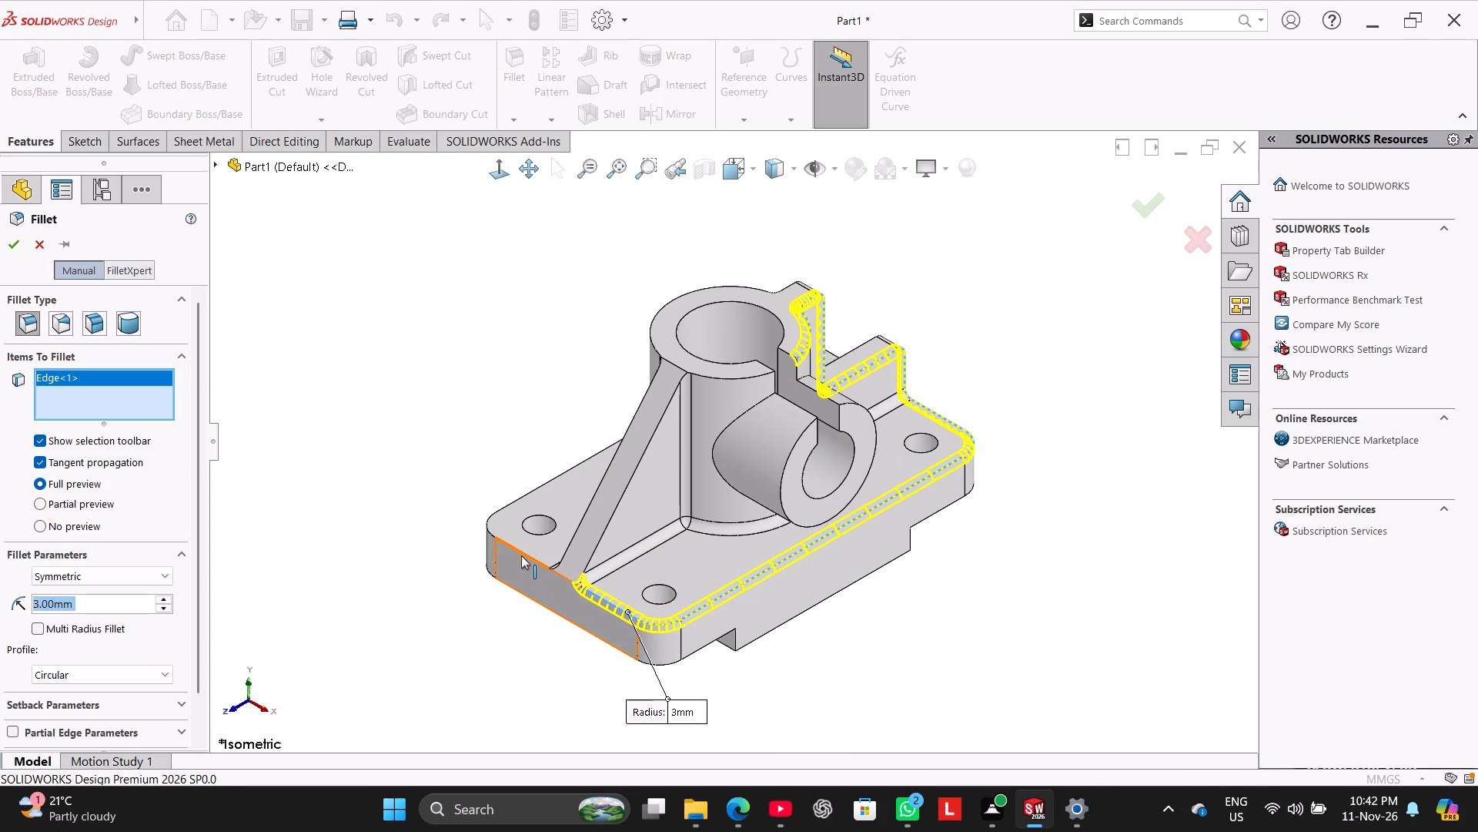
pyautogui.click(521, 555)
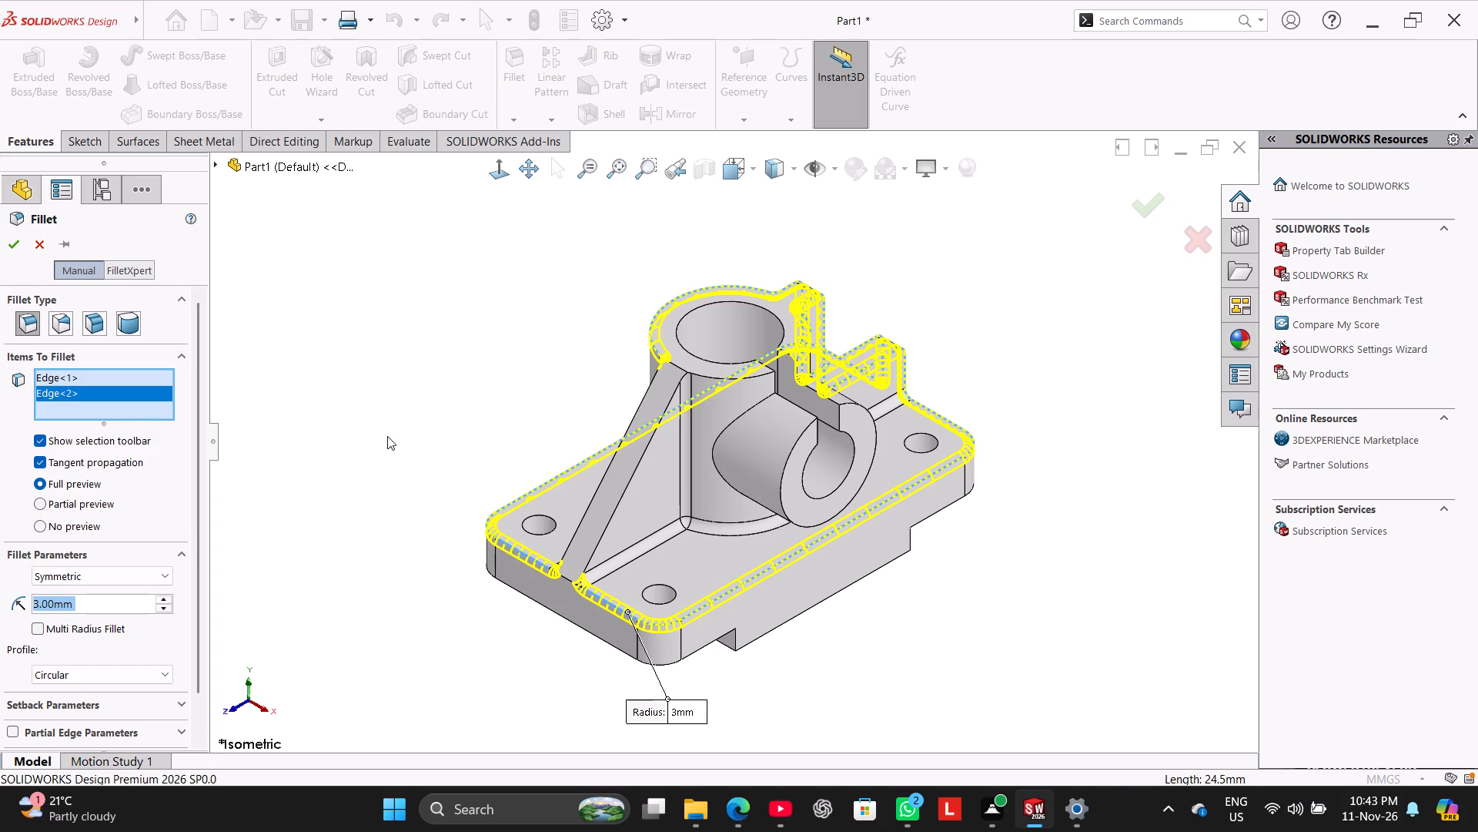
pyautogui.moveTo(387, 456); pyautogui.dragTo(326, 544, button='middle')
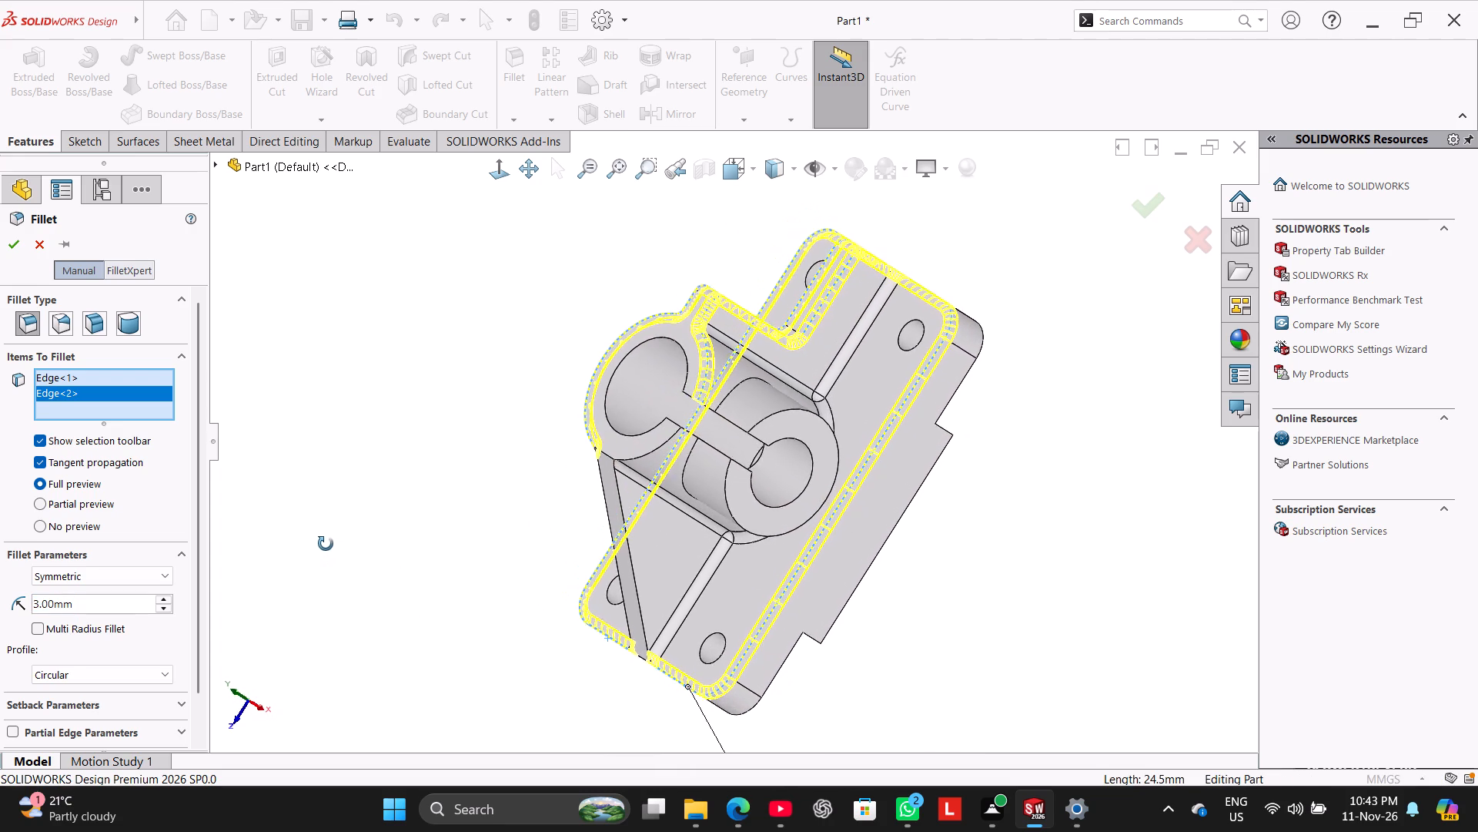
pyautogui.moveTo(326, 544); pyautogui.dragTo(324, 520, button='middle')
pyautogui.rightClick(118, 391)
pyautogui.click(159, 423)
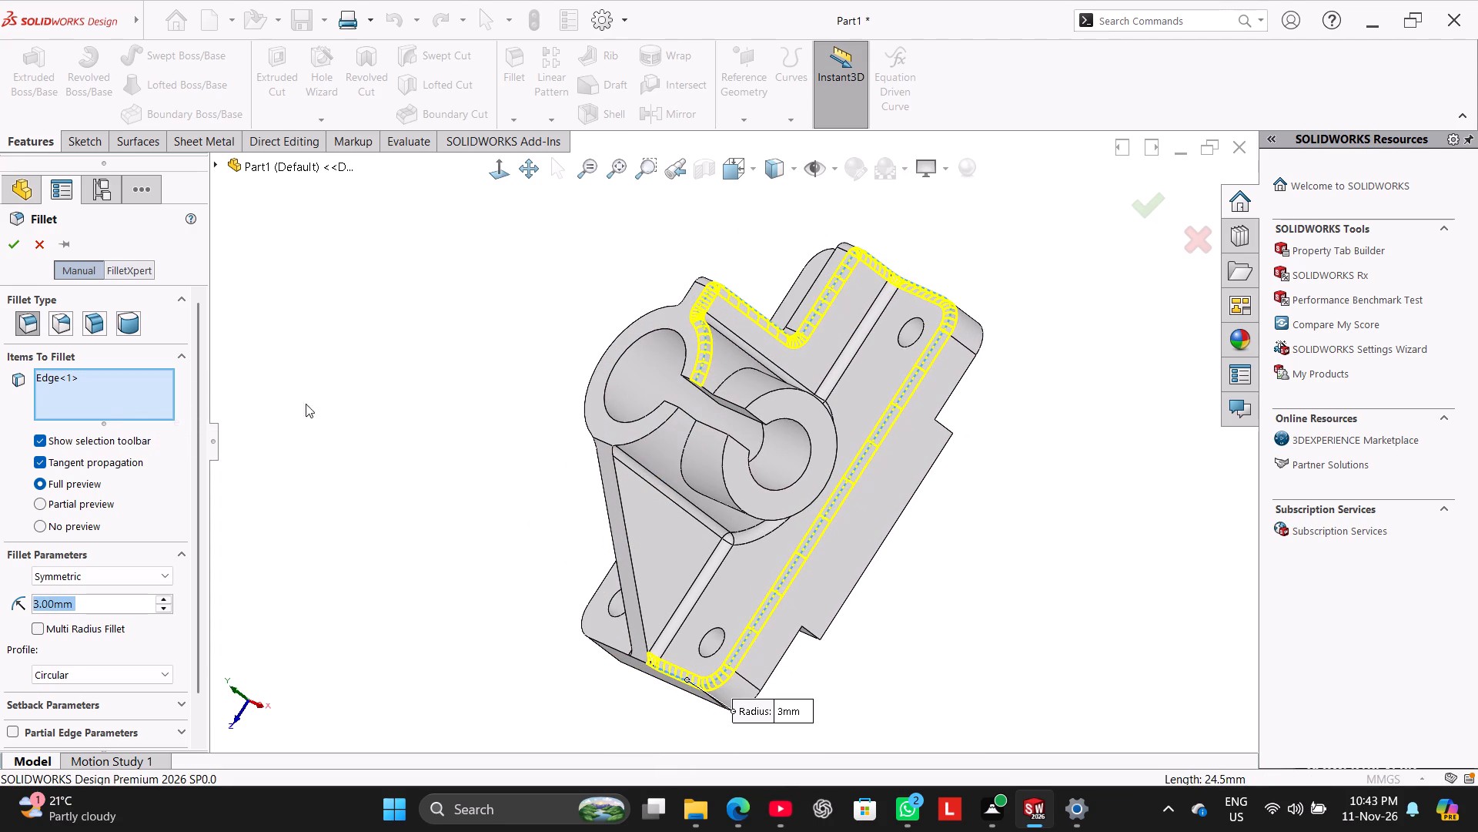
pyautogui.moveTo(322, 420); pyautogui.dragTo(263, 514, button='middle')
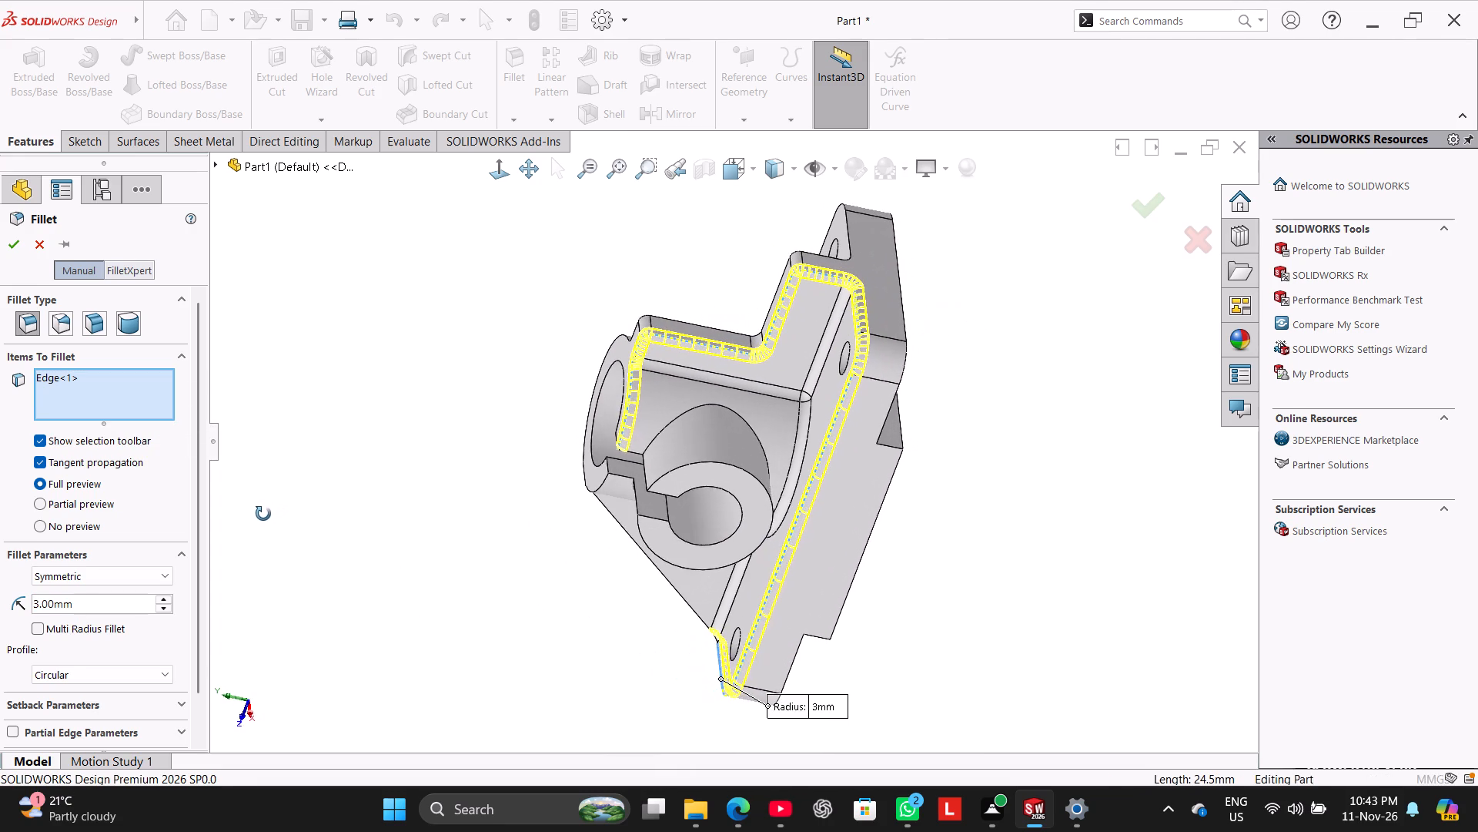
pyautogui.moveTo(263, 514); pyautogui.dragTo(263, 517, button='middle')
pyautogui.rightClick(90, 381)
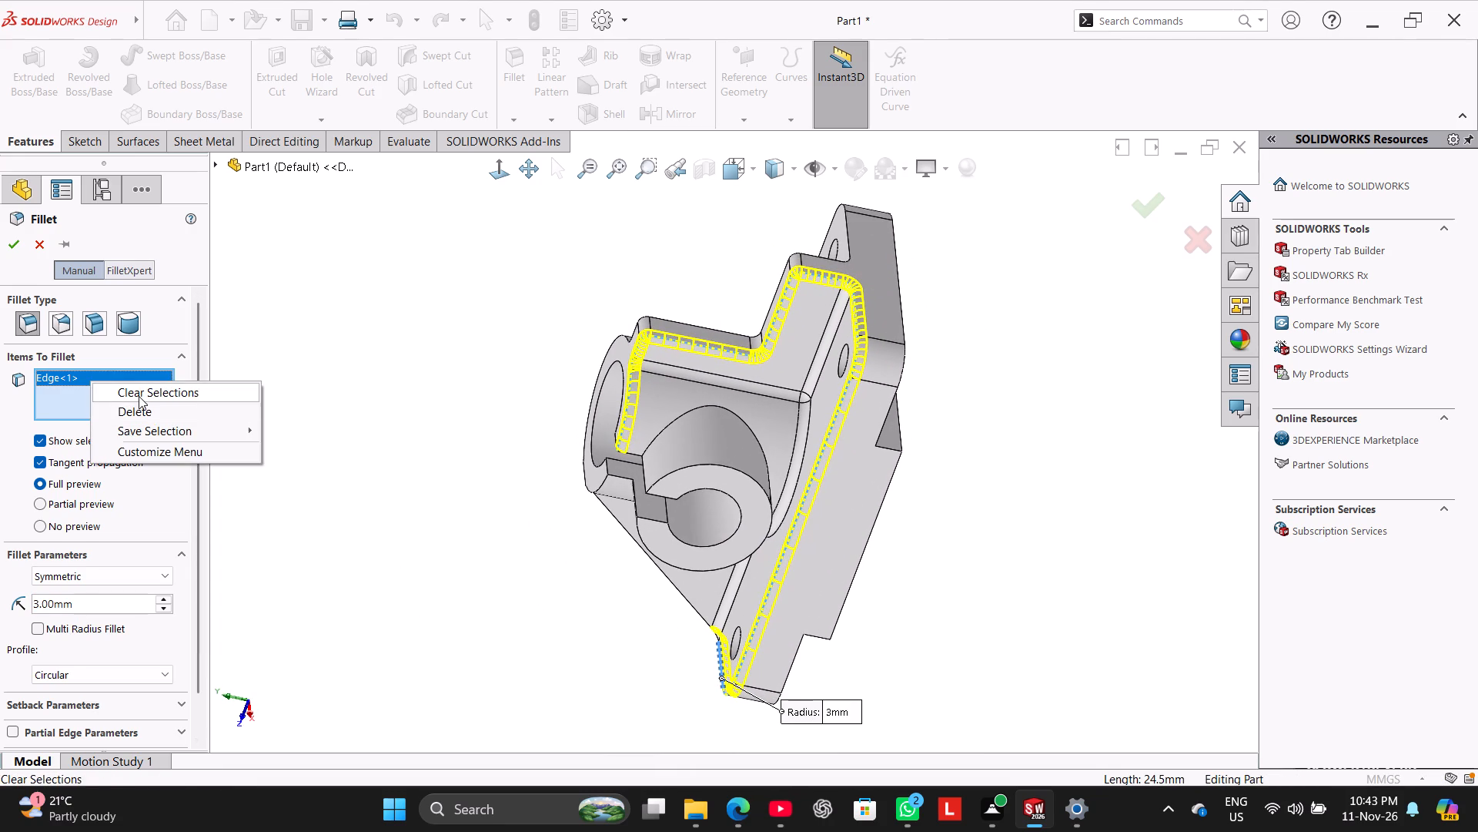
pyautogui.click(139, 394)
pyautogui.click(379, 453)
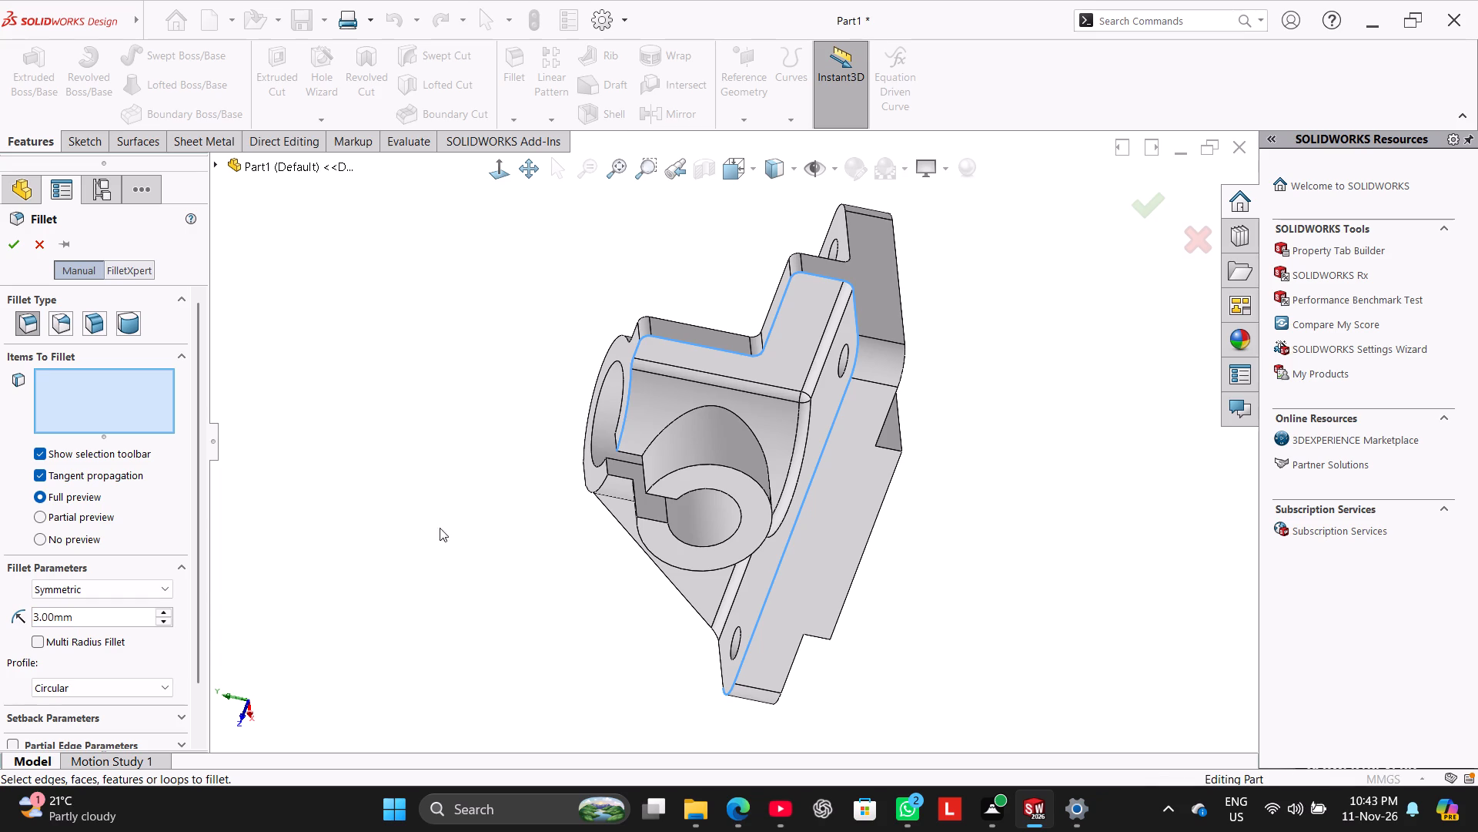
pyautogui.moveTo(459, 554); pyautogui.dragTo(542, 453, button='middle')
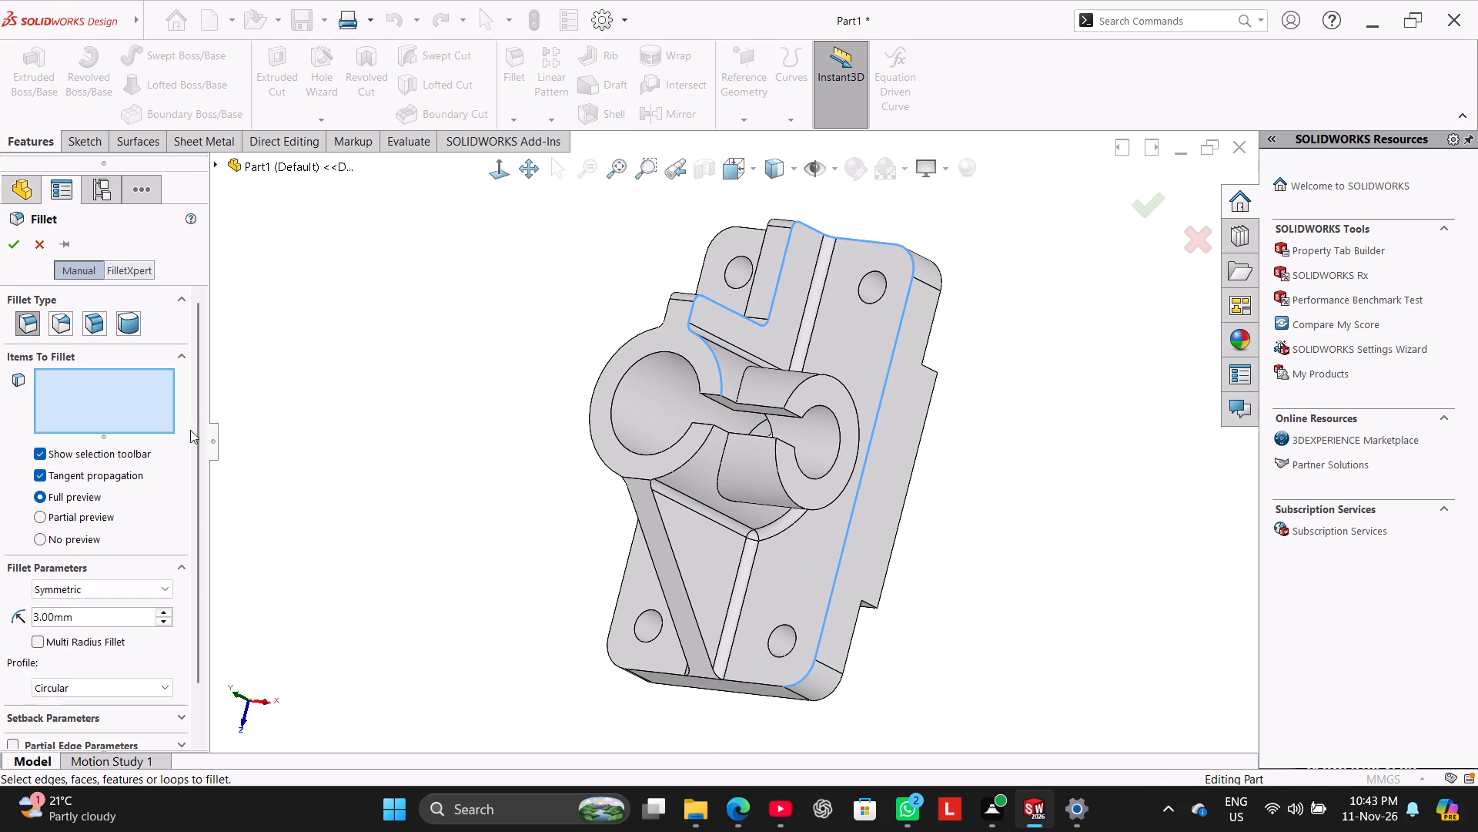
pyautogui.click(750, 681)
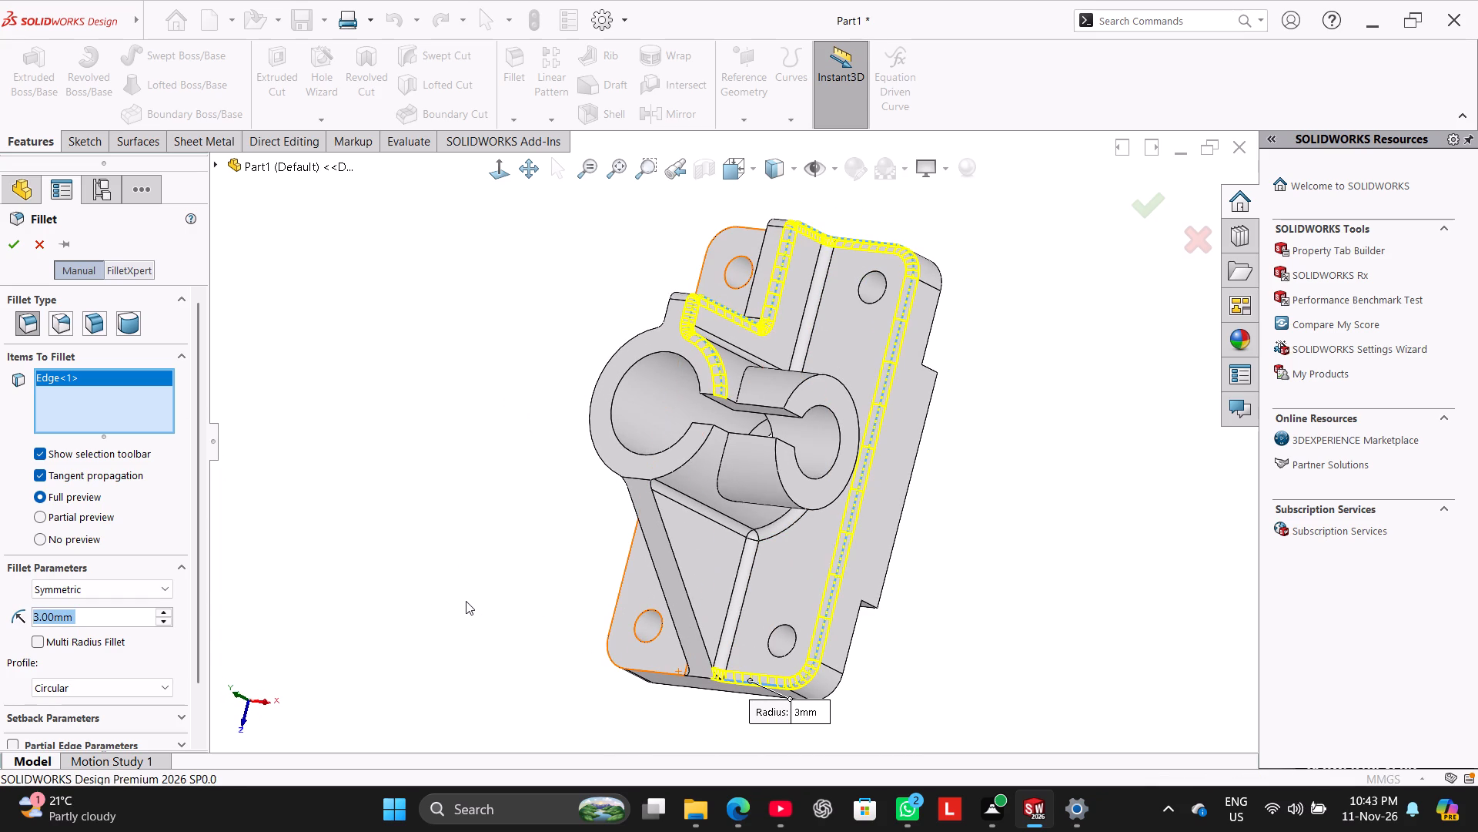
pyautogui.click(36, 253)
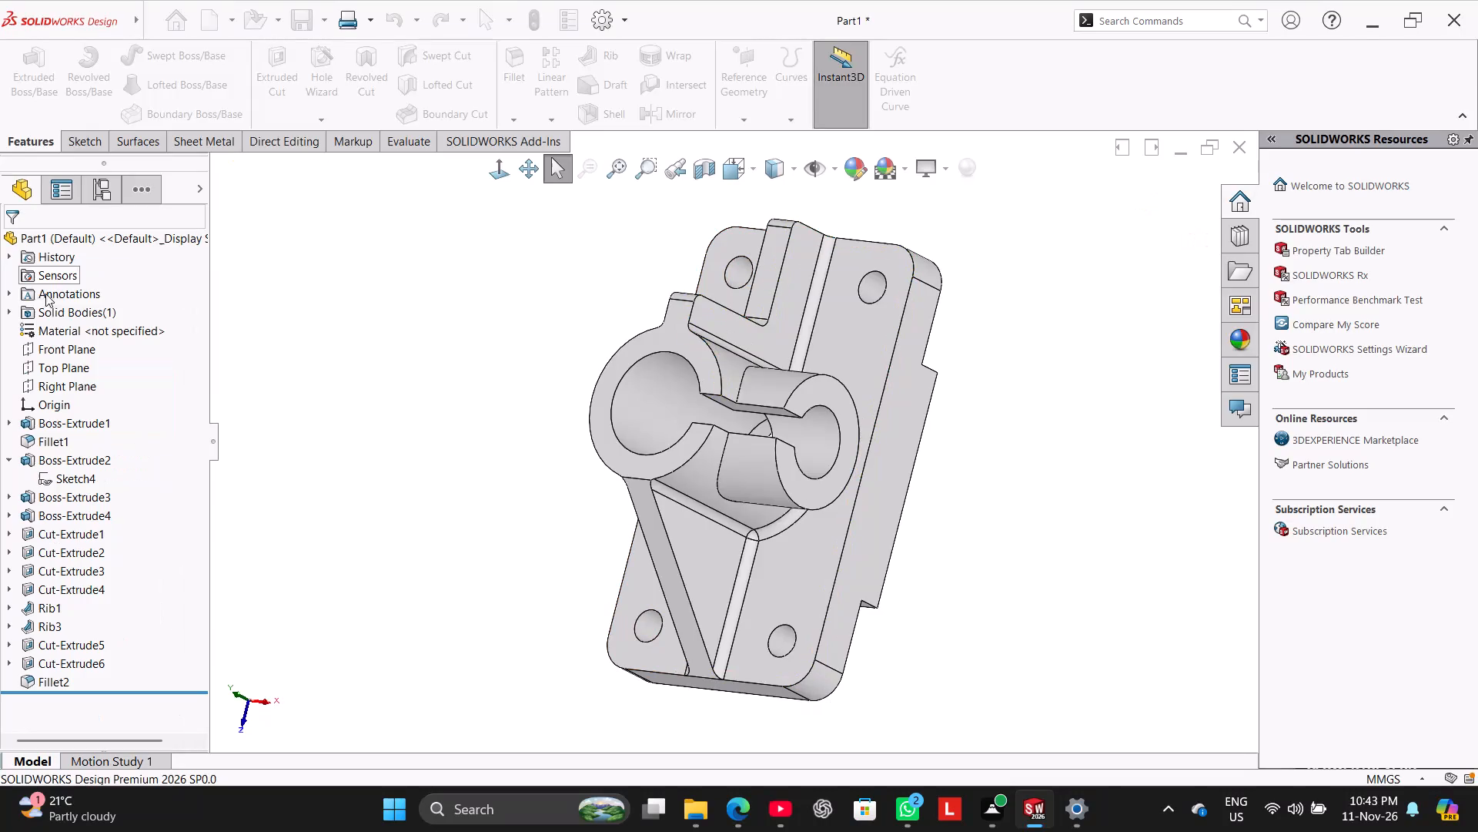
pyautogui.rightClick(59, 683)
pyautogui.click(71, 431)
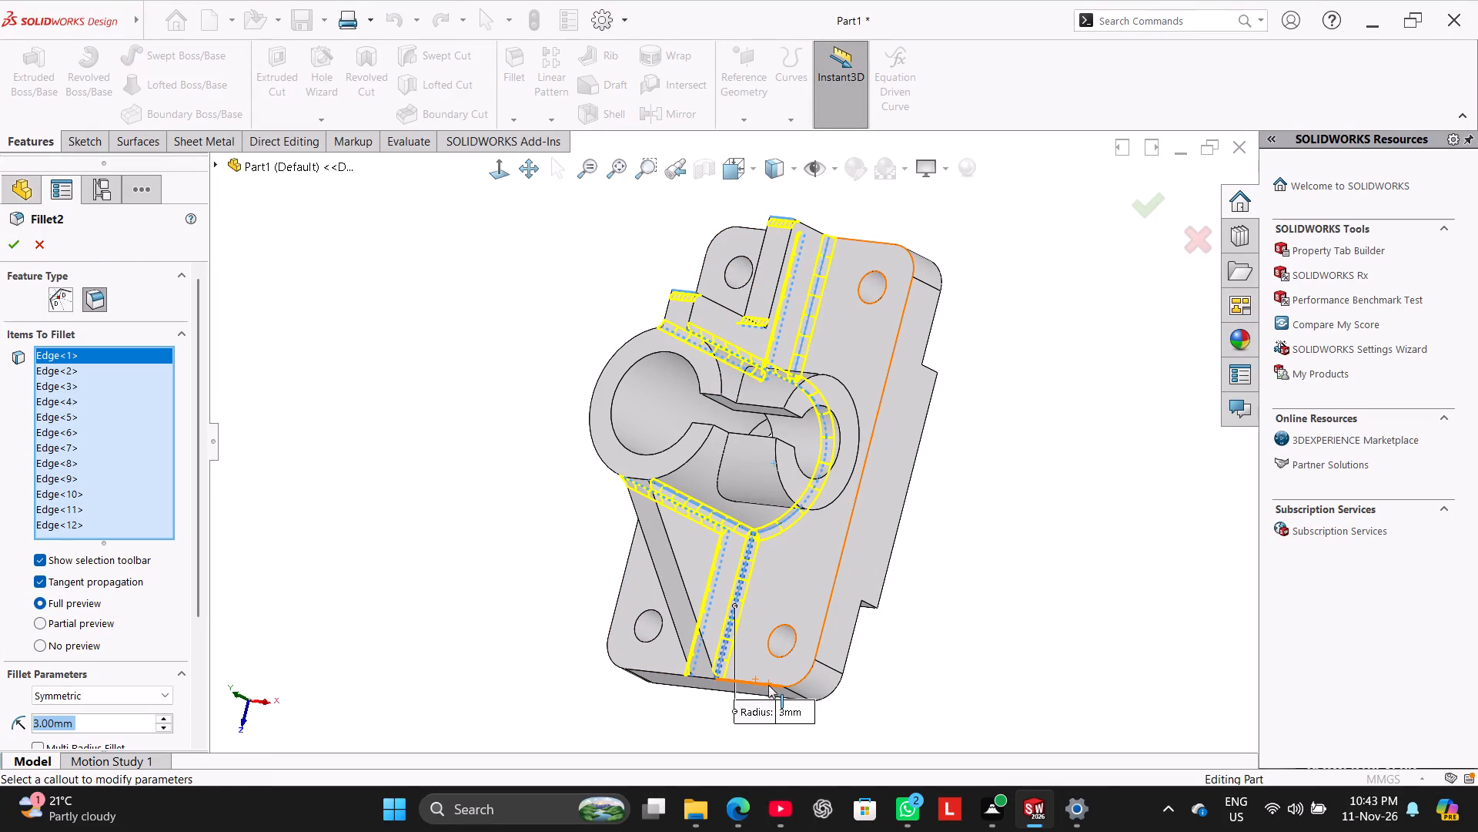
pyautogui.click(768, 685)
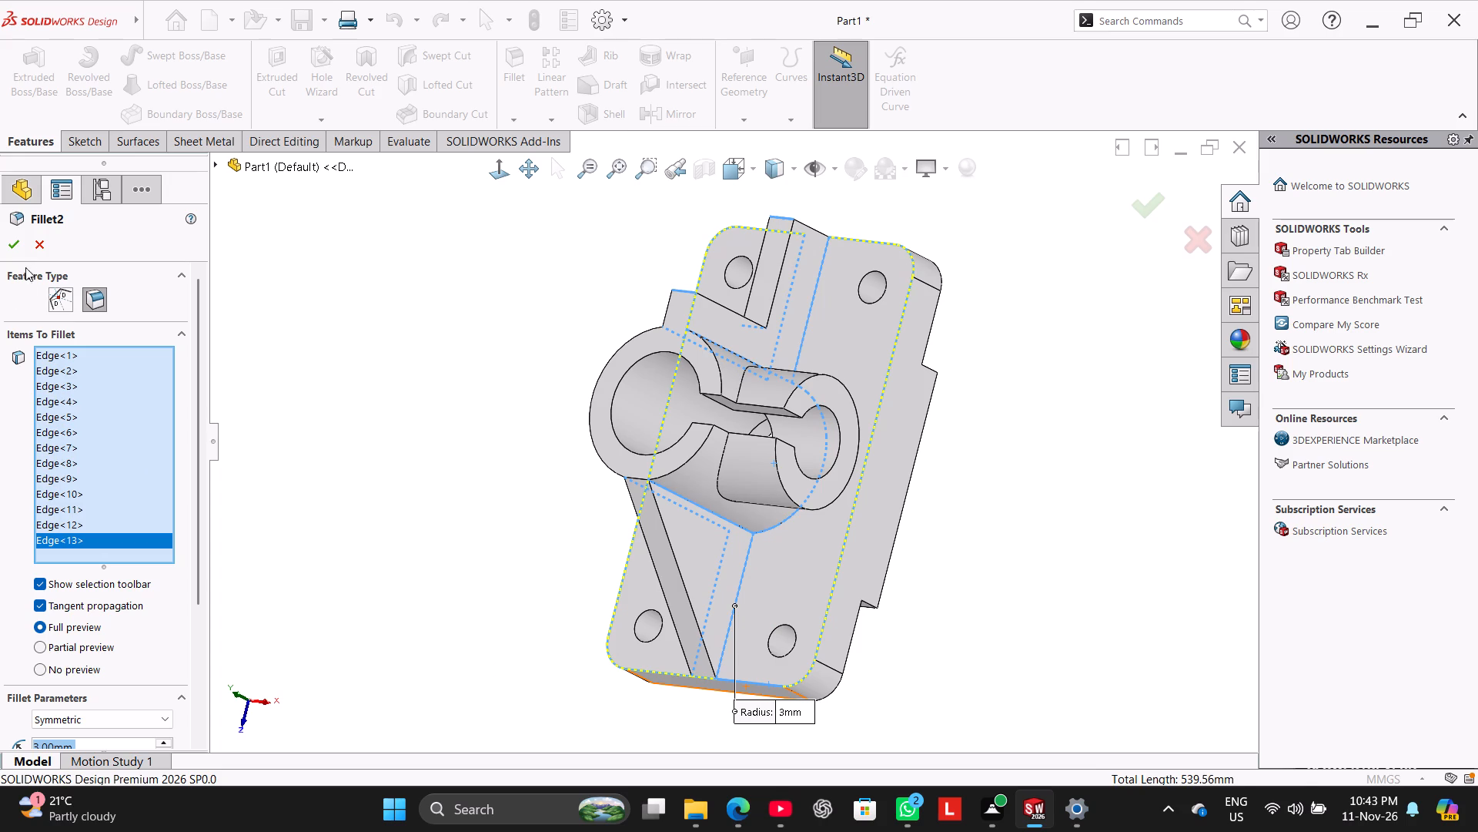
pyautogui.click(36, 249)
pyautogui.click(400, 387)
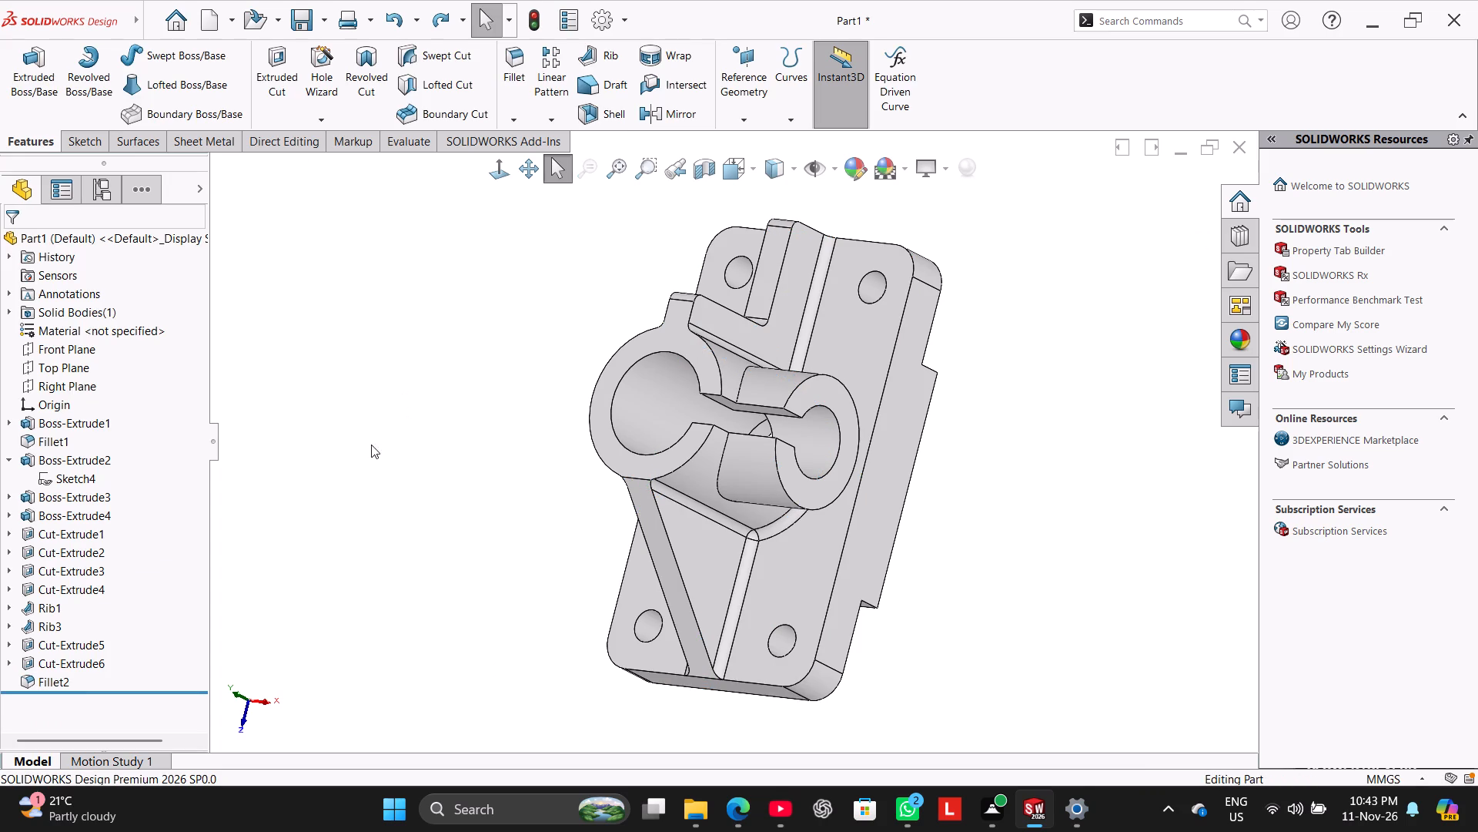
# Roll the feature history back to just after the plate's corner fillet and apply a 3 mm fillet around the plate's top edge.
pyautogui.moveTo(172, 696); pyautogui.dragTo(172, 484)
pyautogui.moveTo(172, 484); pyautogui.dragTo(168, 439)
pyautogui.moveTo(178, 695); pyautogui.dragTo(177, 645)
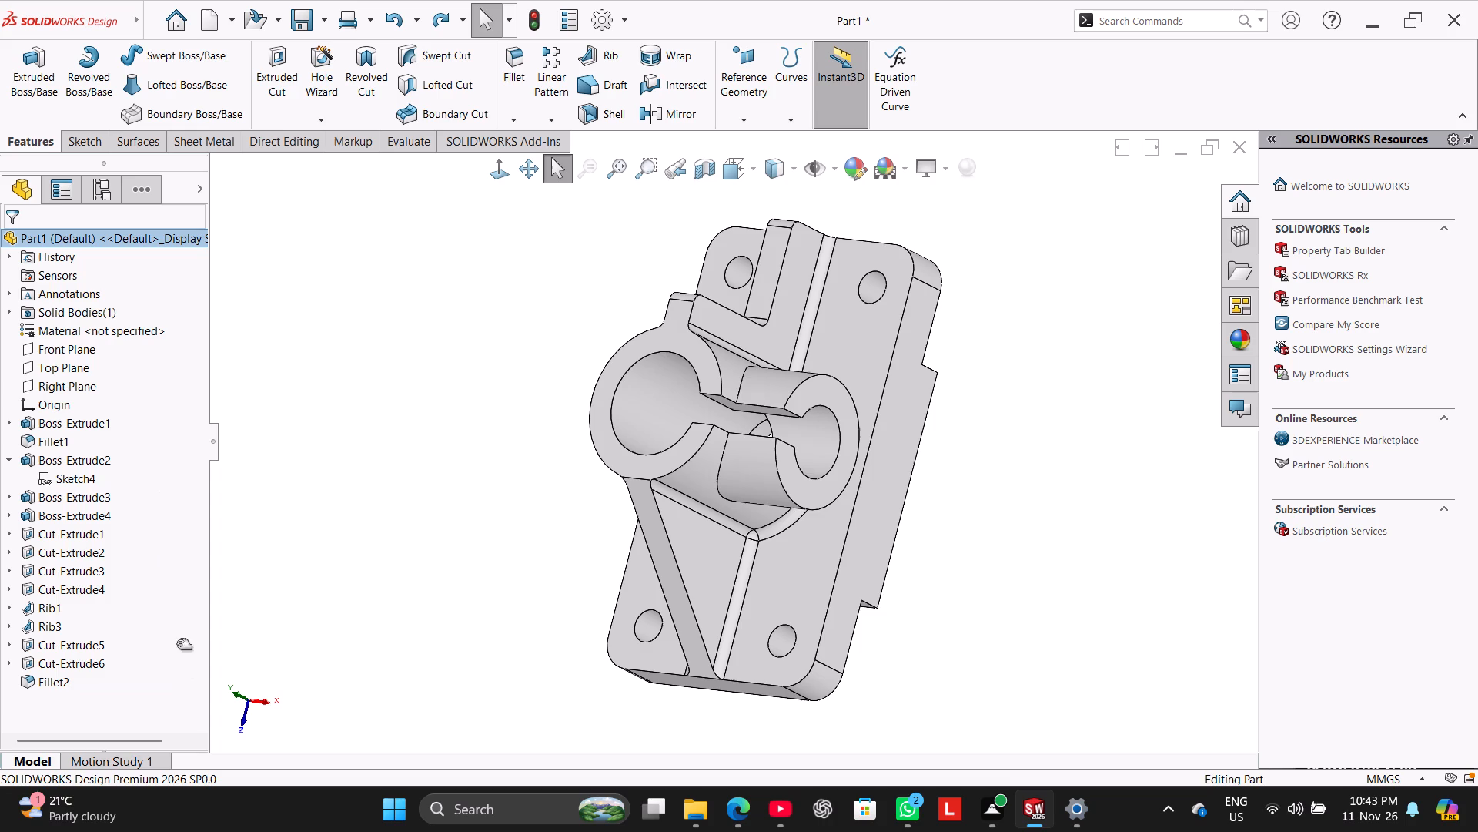
pyautogui.moveTo(177, 645); pyautogui.dragTo(176, 459)
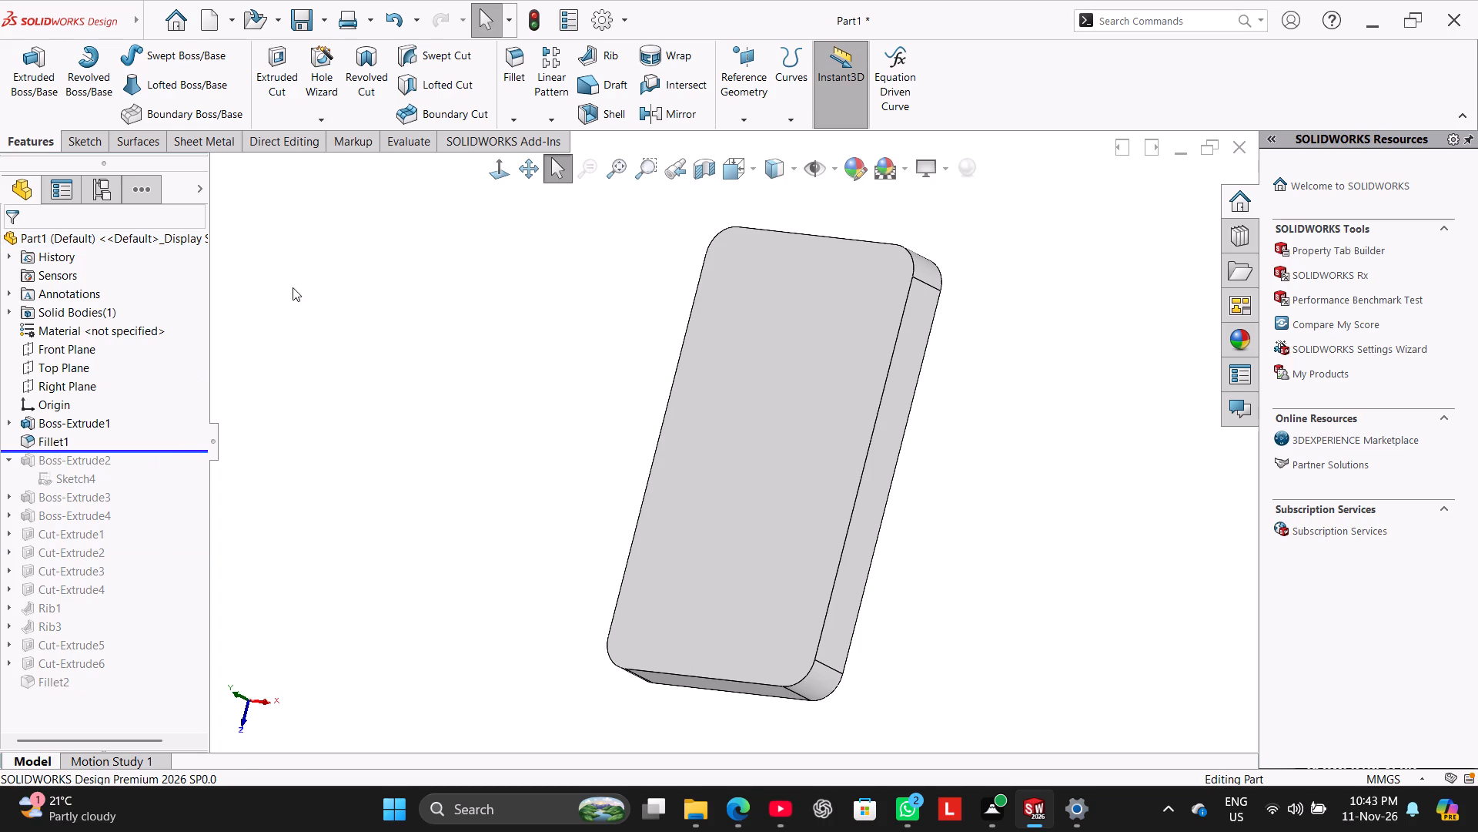
pyautogui.click(504, 81)
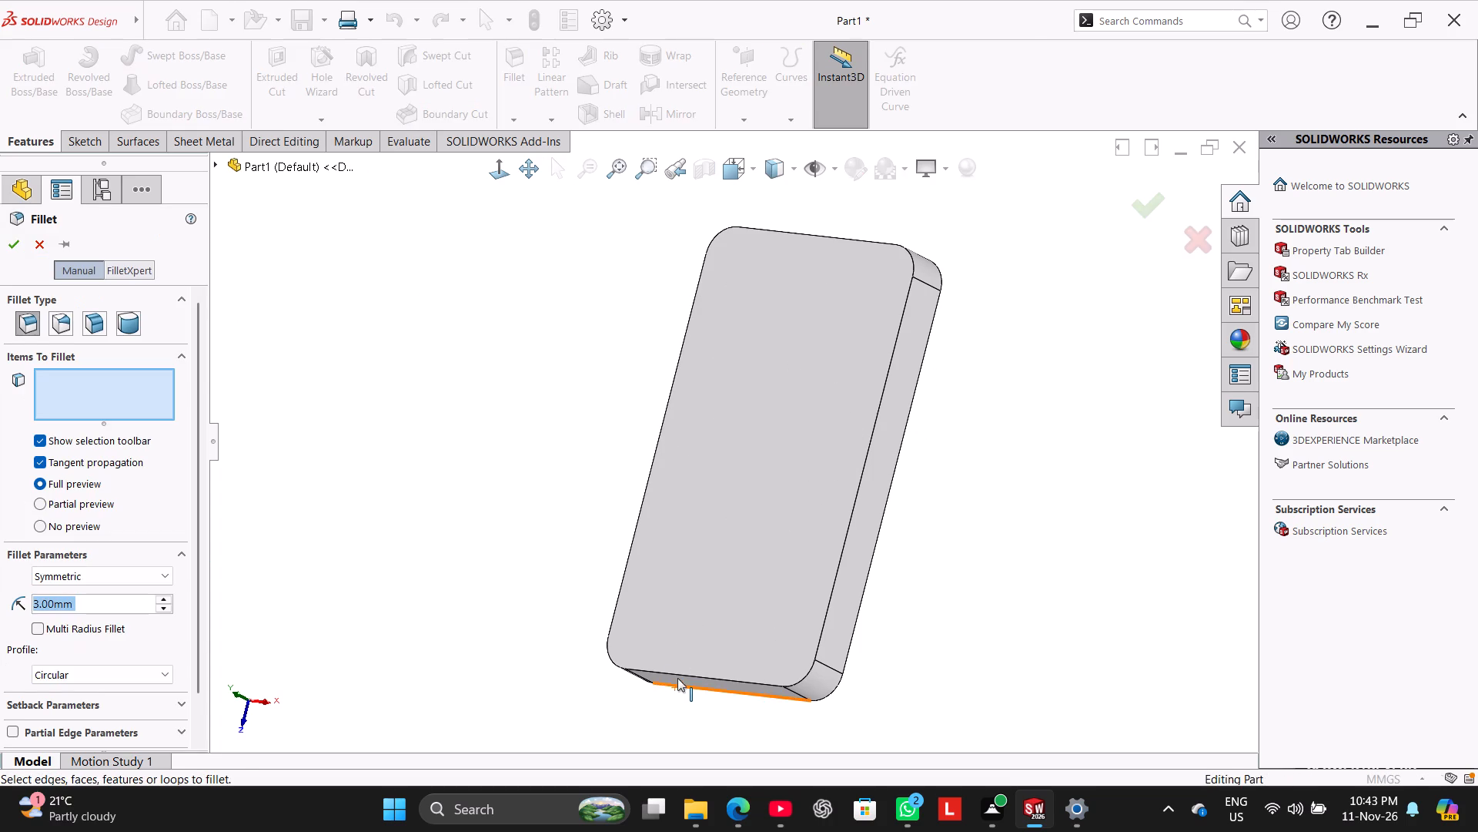
pyautogui.click(678, 673)
pyautogui.click(7, 240)
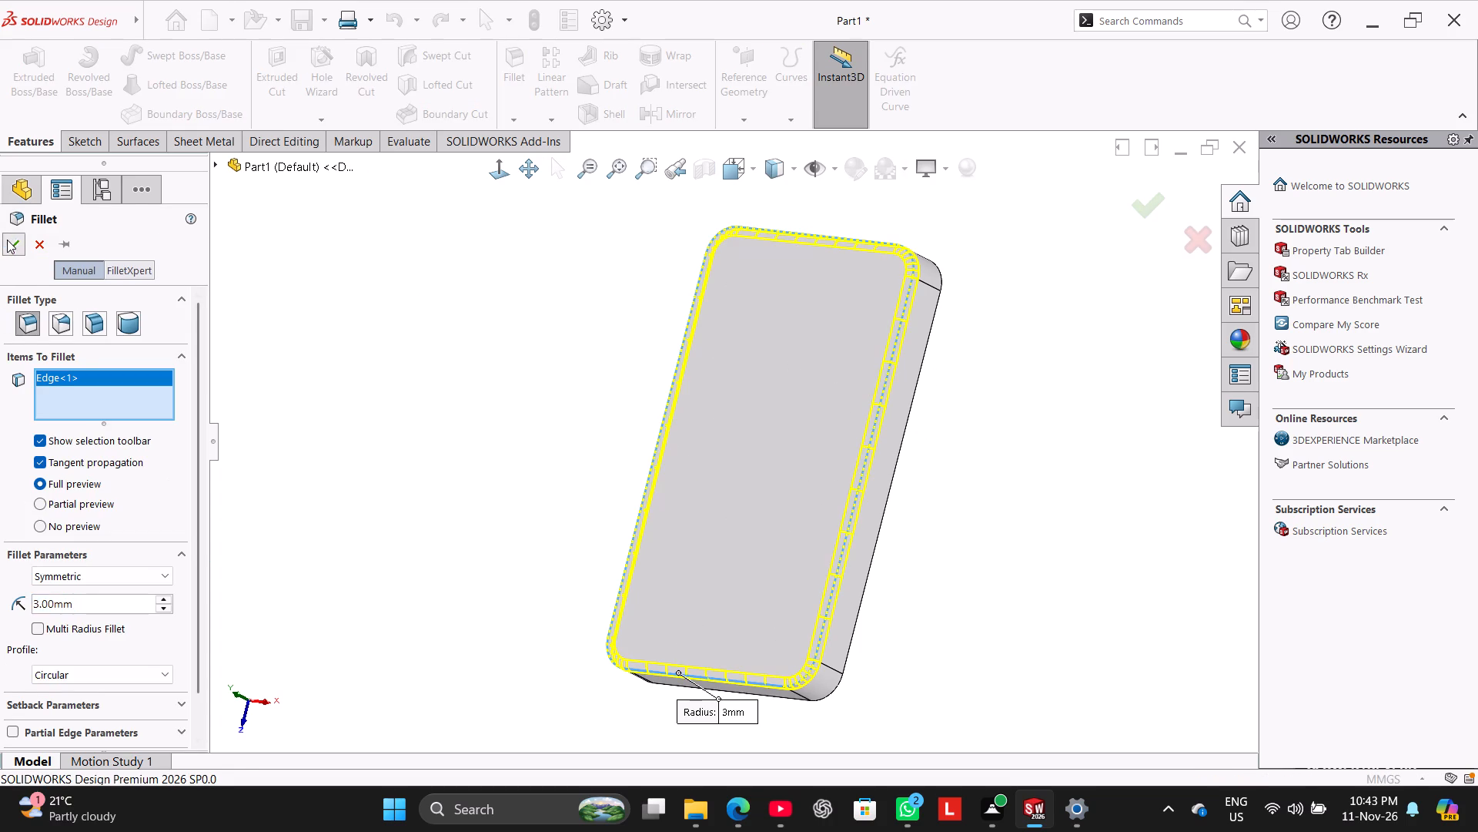
# Roll the feature history forward to the end and inspect the rebuilt part and the sloped rib, Rib3, from the top and isometric views.
pyautogui.click(129, 474)
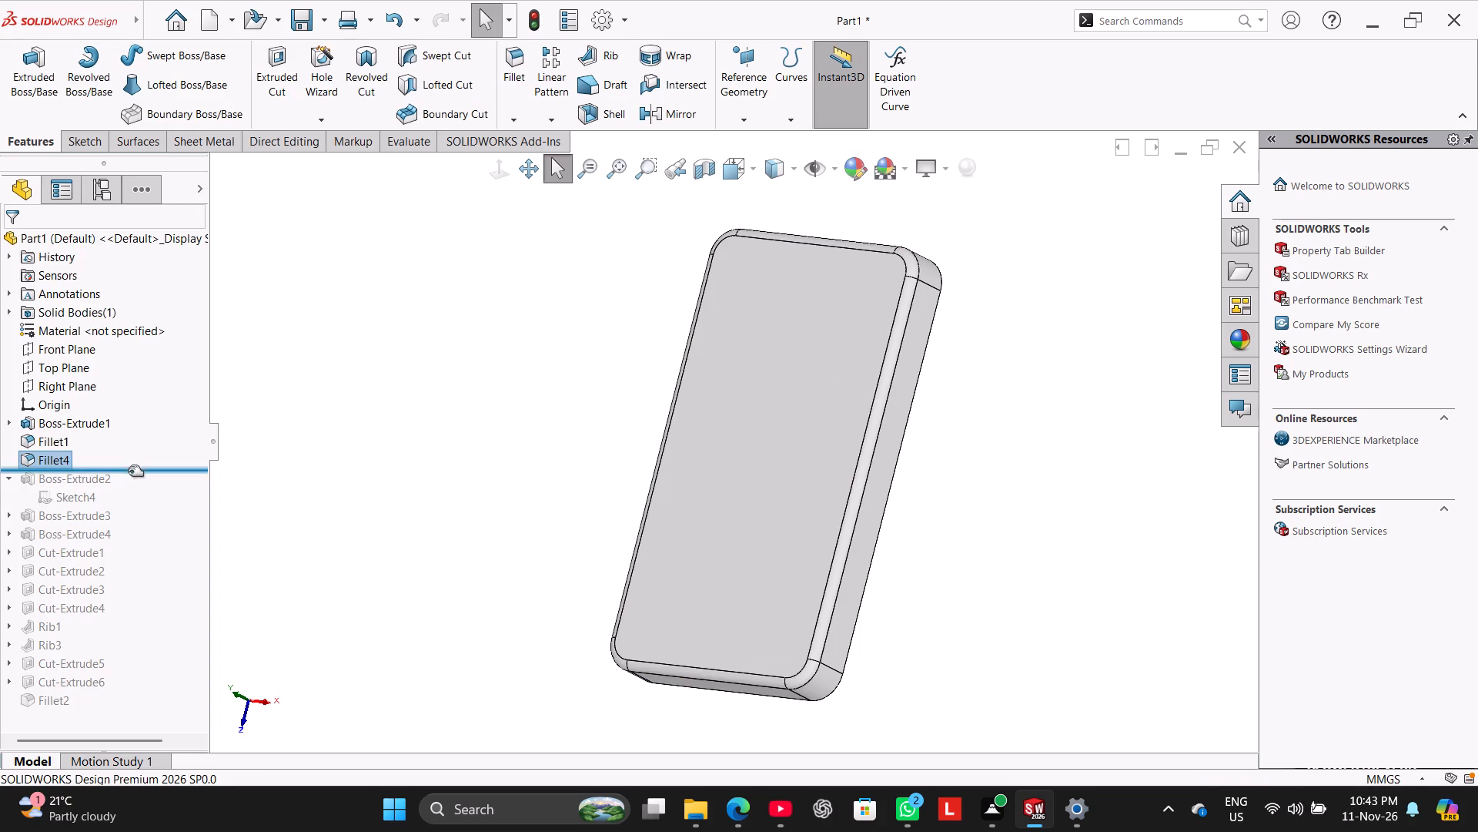
pyautogui.moveTo(129, 469); pyautogui.dragTo(155, 708)
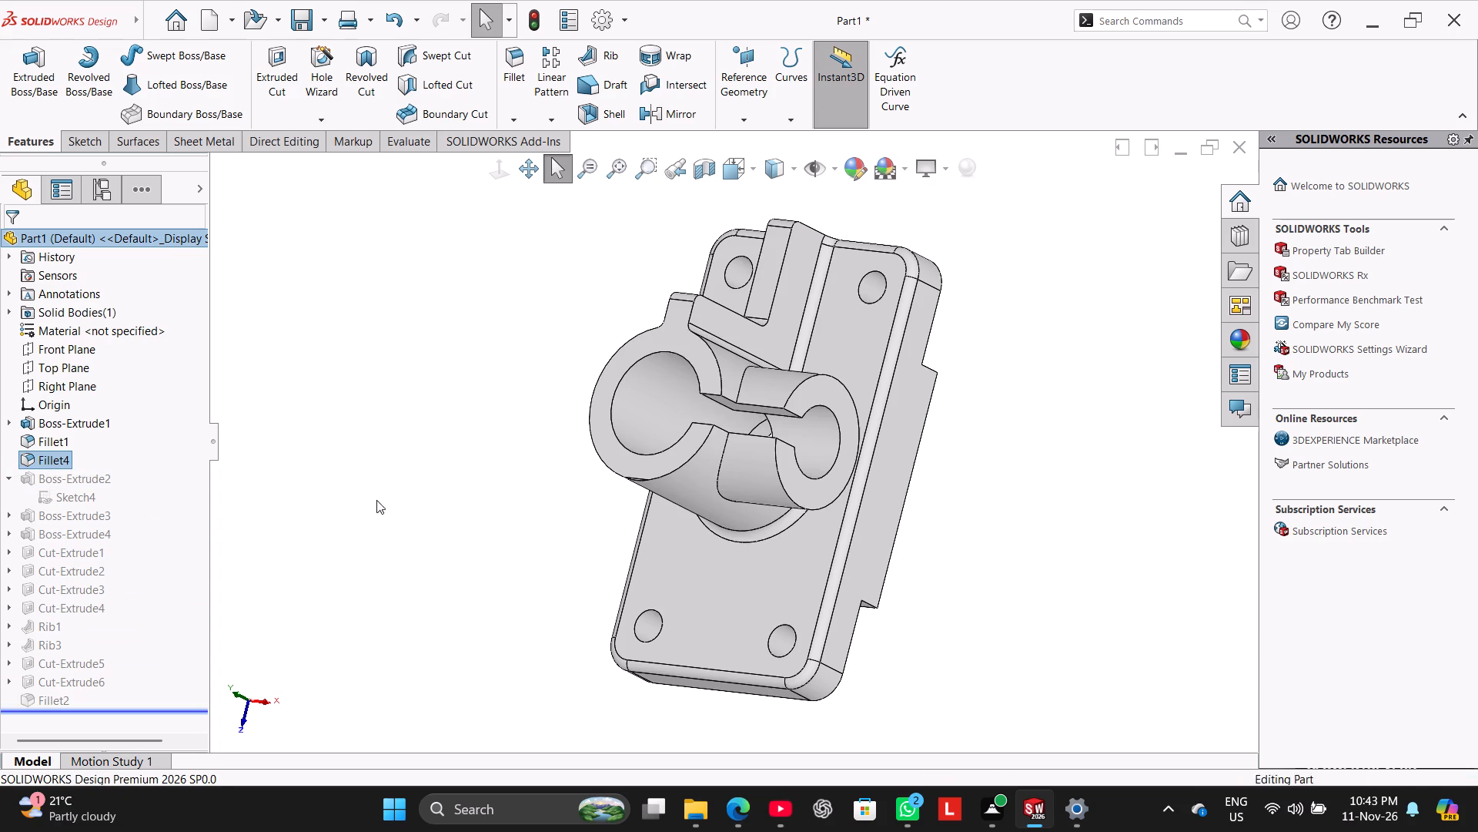
pyautogui.click(413, 480)
pyautogui.moveTo(389, 579); pyautogui.dragTo(513, 351, button='right')
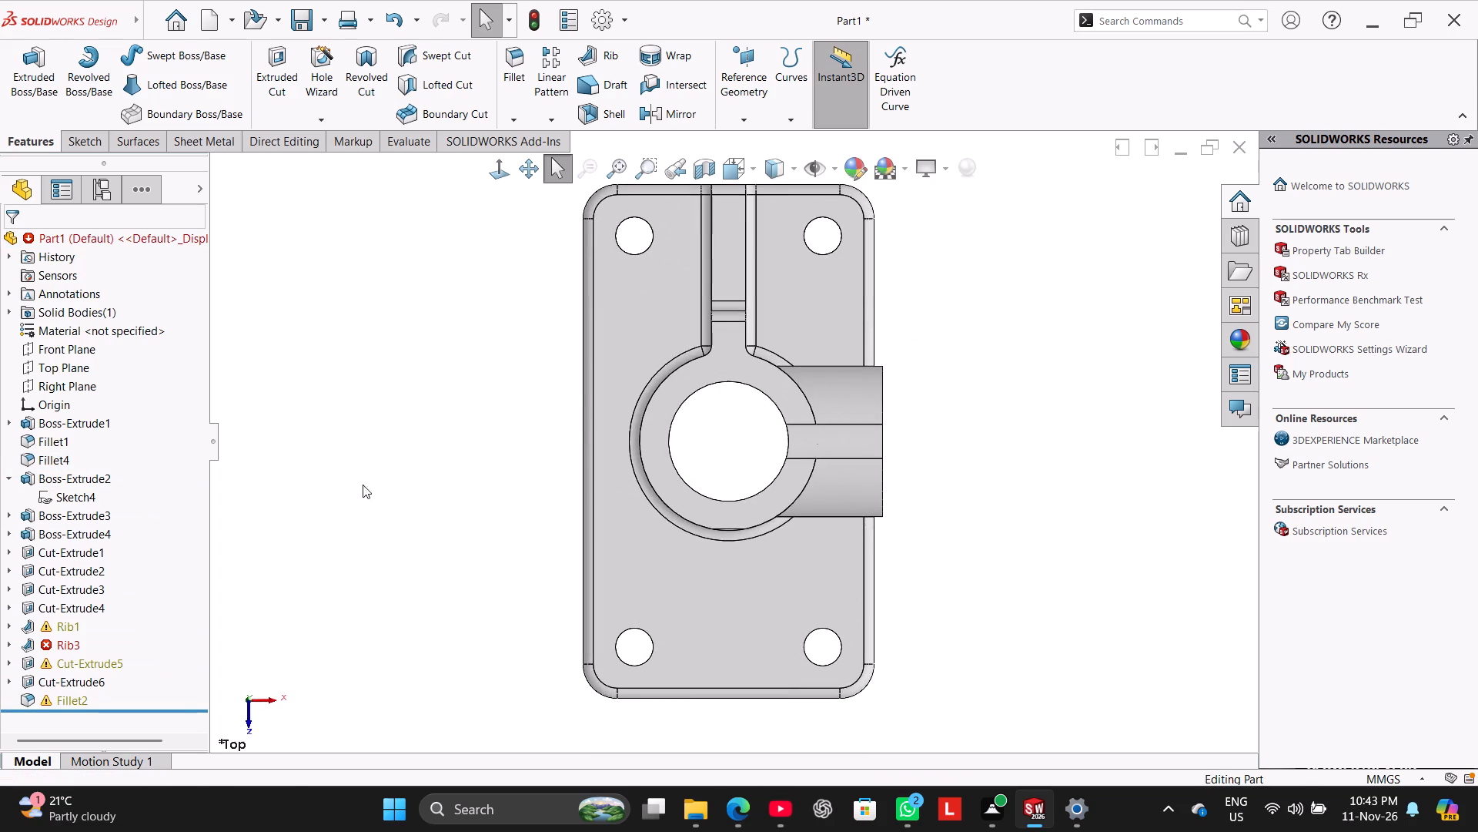
pyautogui.moveTo(361, 488); pyautogui.dragTo(645, 67, button='right')
pyautogui.click(458, 250)
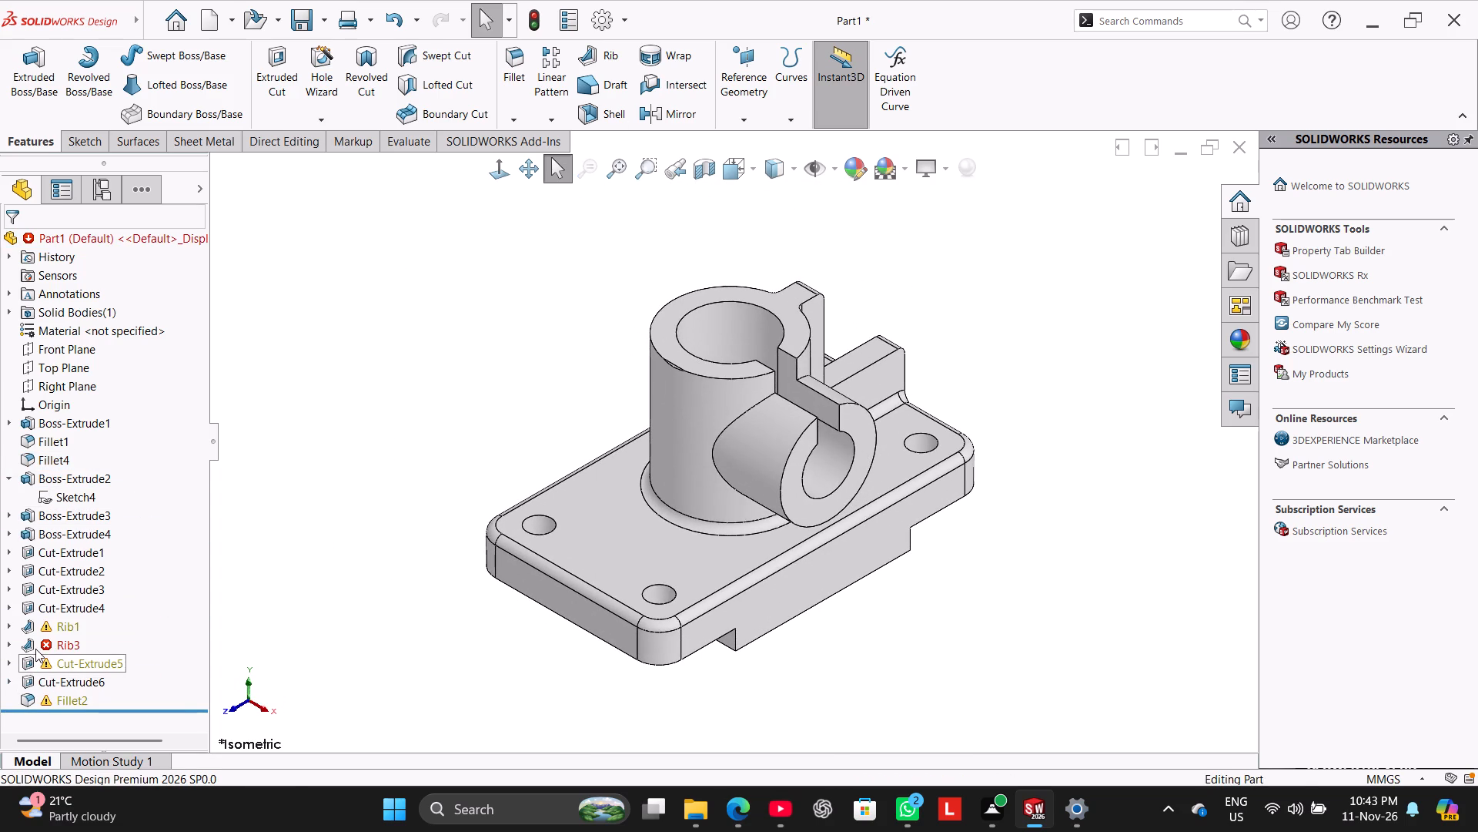
pyautogui.click(35, 649)
pyautogui.click(454, 484)
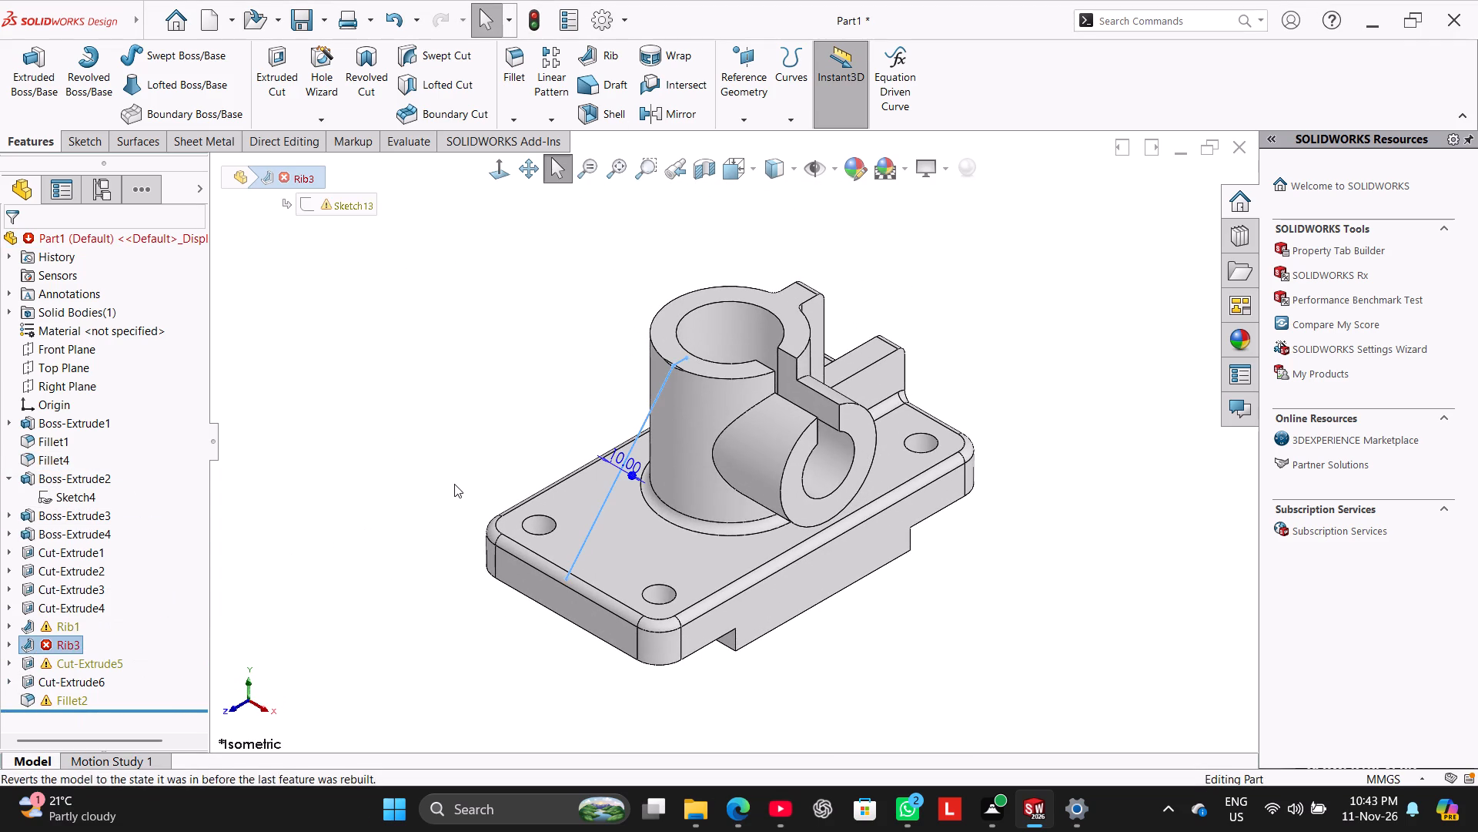
# Delete the Cut-Extrude5 feature from the history, leaving its sketch in place.
pyautogui.click(119, 663)
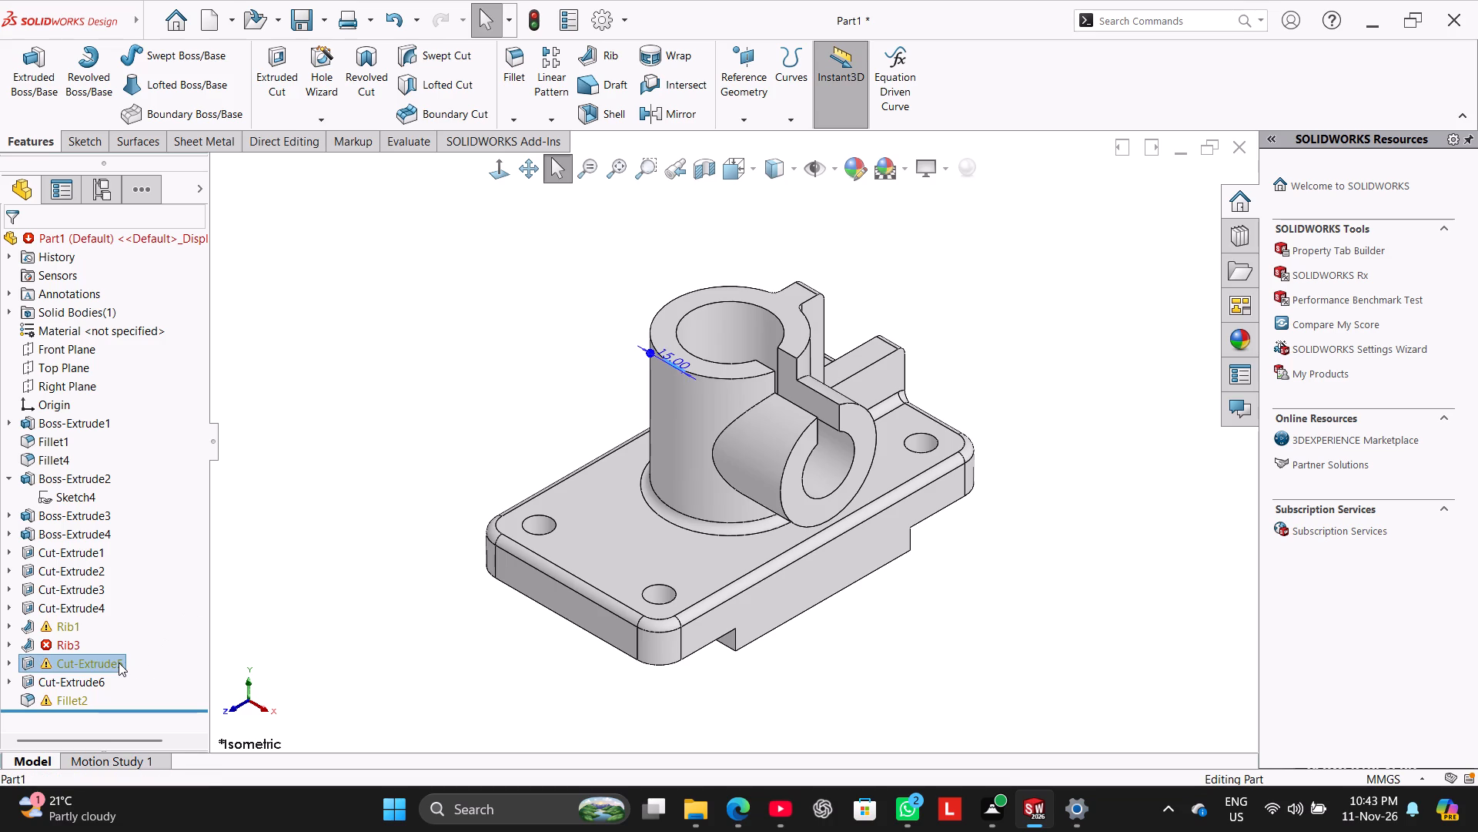
pyautogui.rightClick(119, 663)
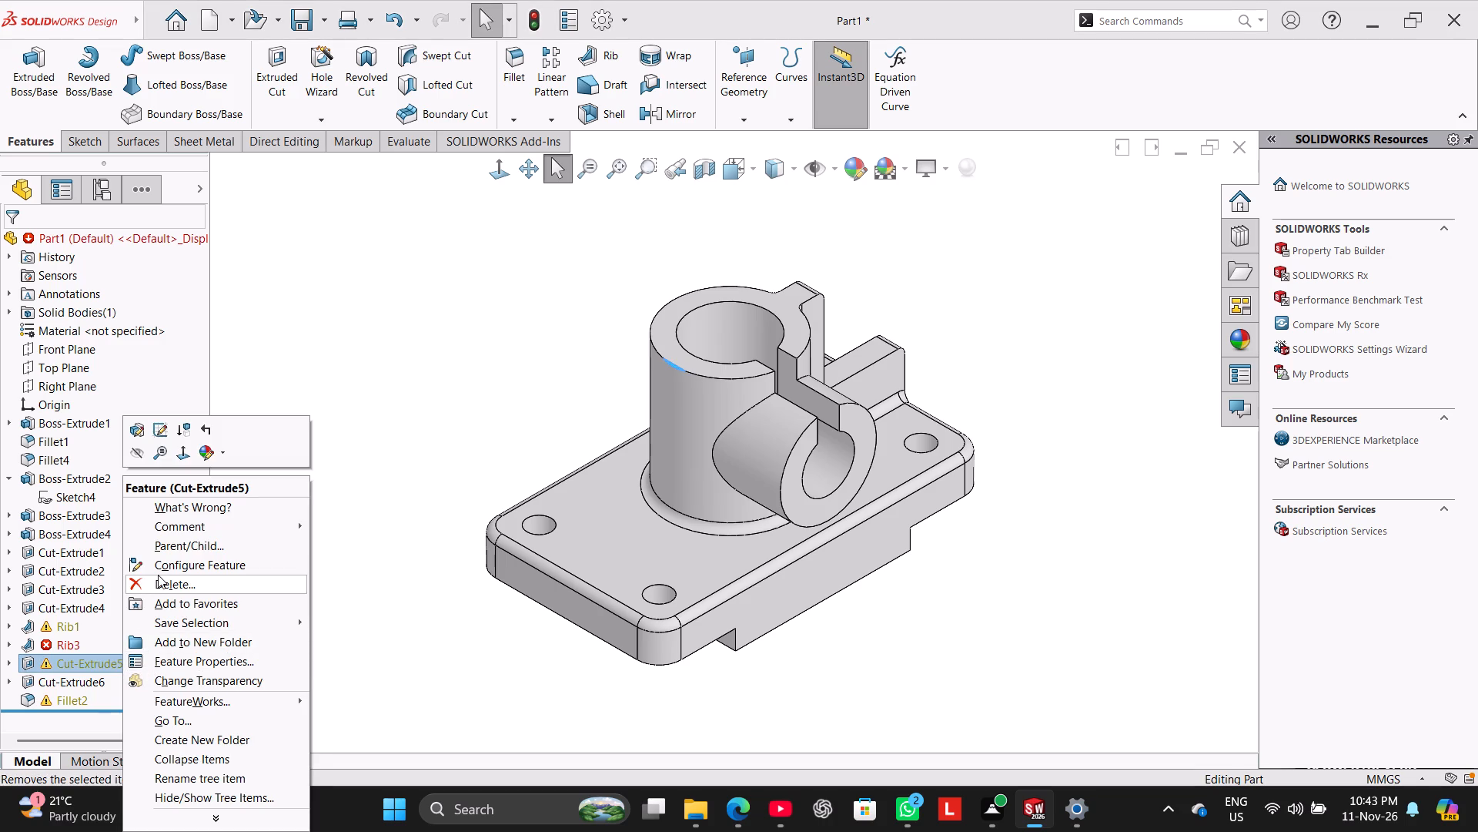
pyautogui.click(158, 575)
pyautogui.click(855, 300)
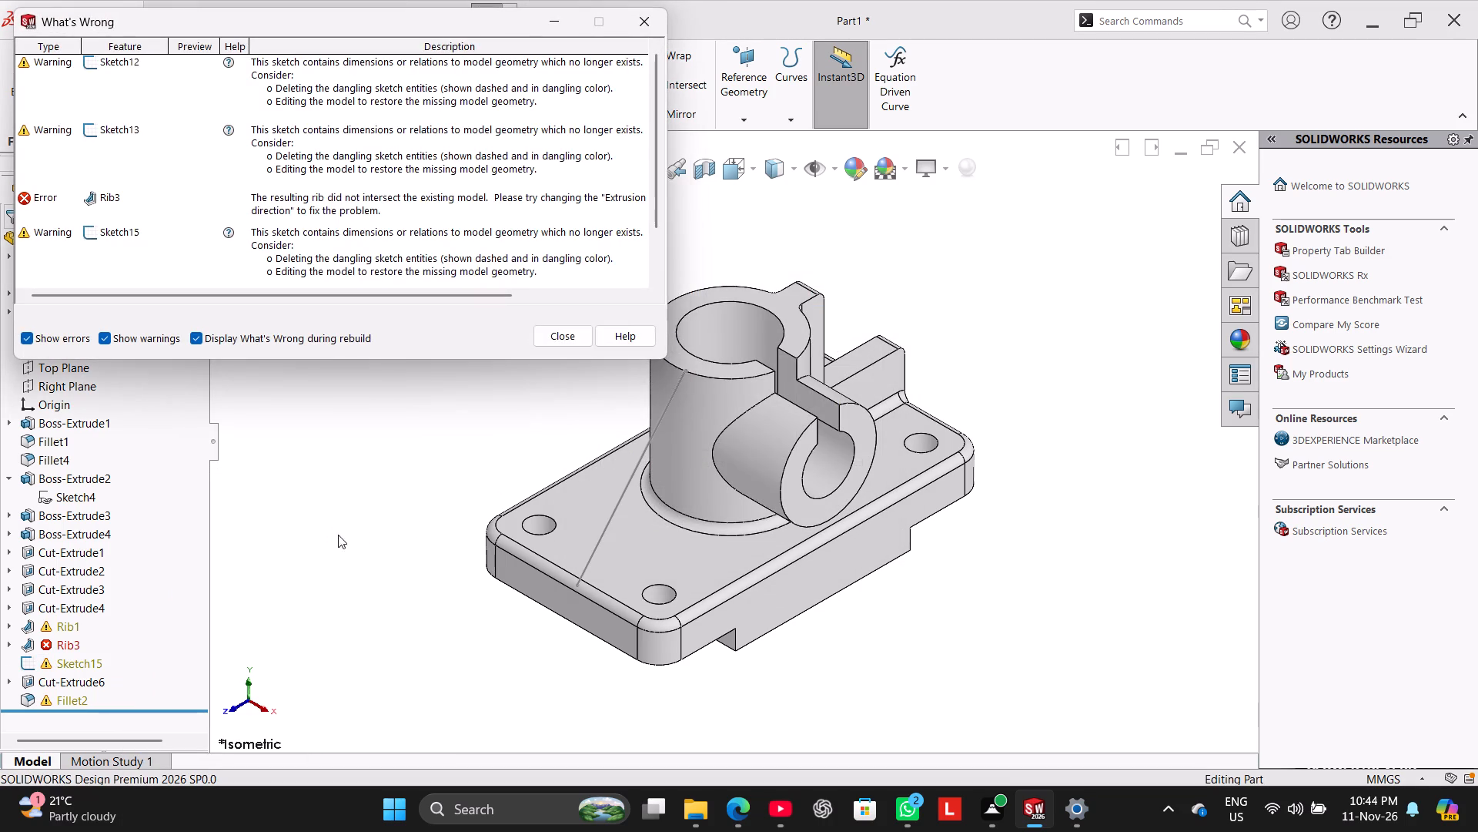
pyautogui.click(567, 329)
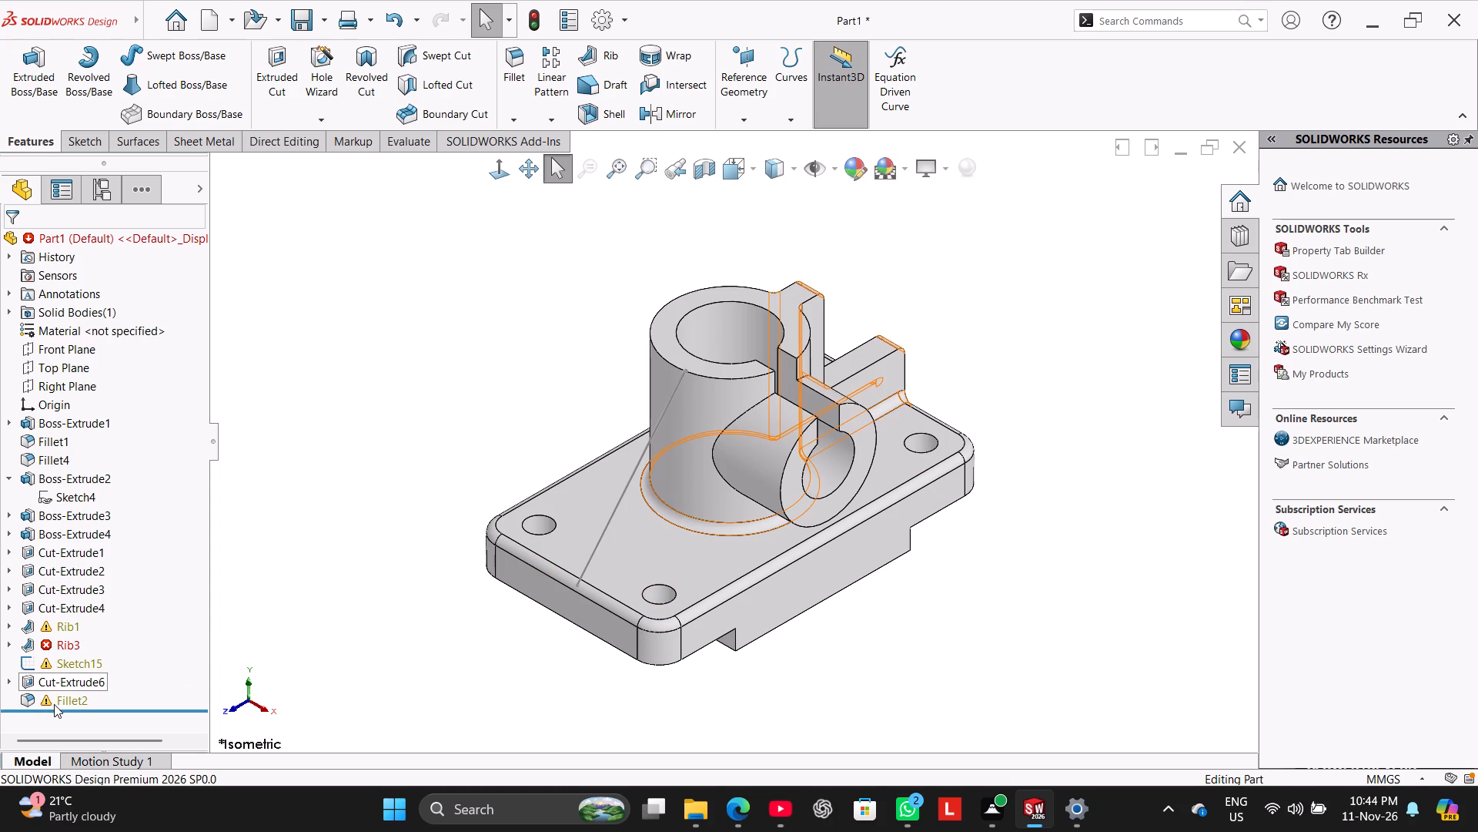
# Edit the 3 mm Fillet2 feature and clear all missing edge references from its selection.
pyautogui.rightClick(54, 698)
pyautogui.click(70, 351)
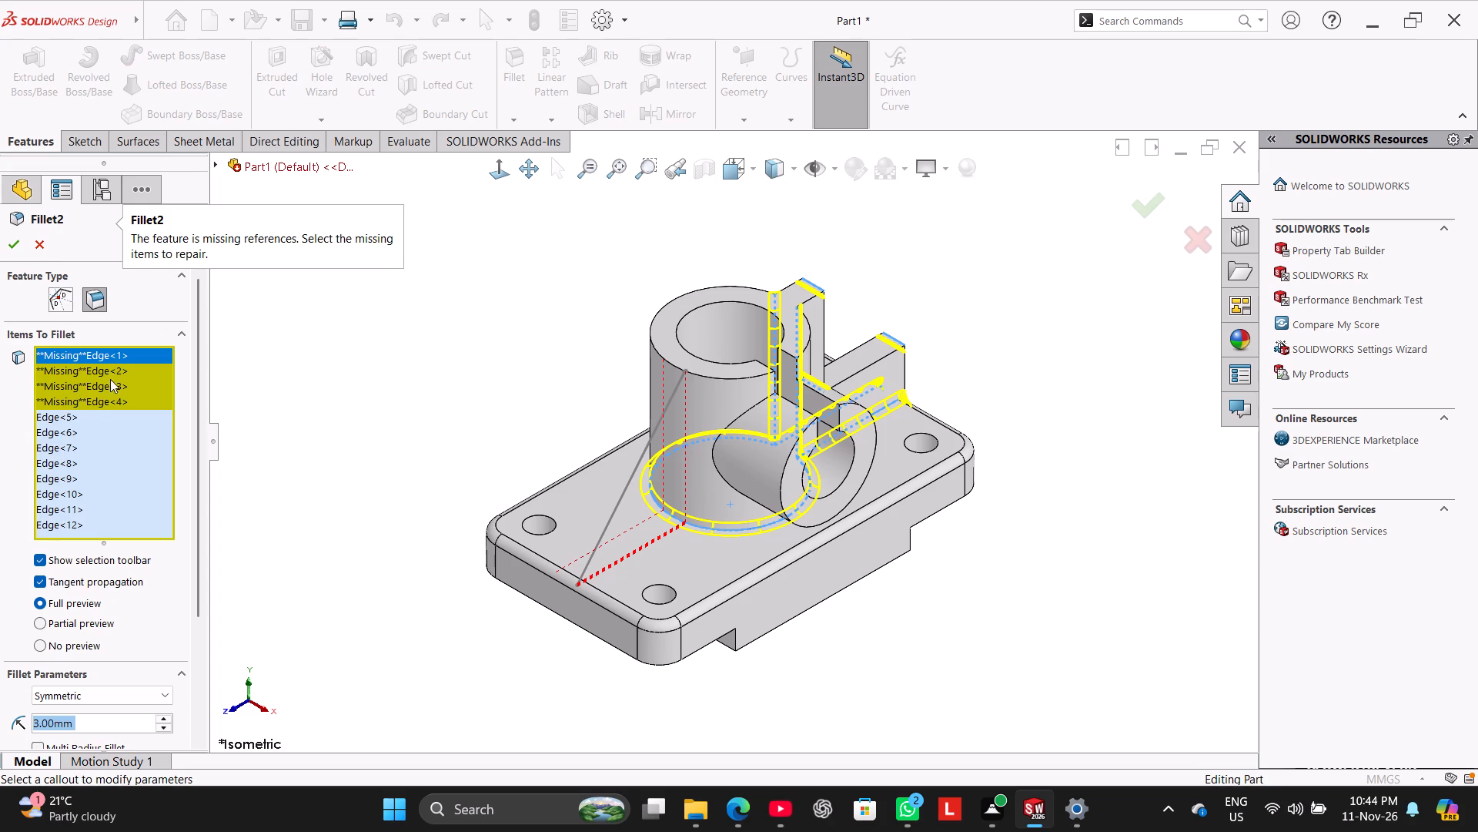
pyautogui.rightClick(122, 368)
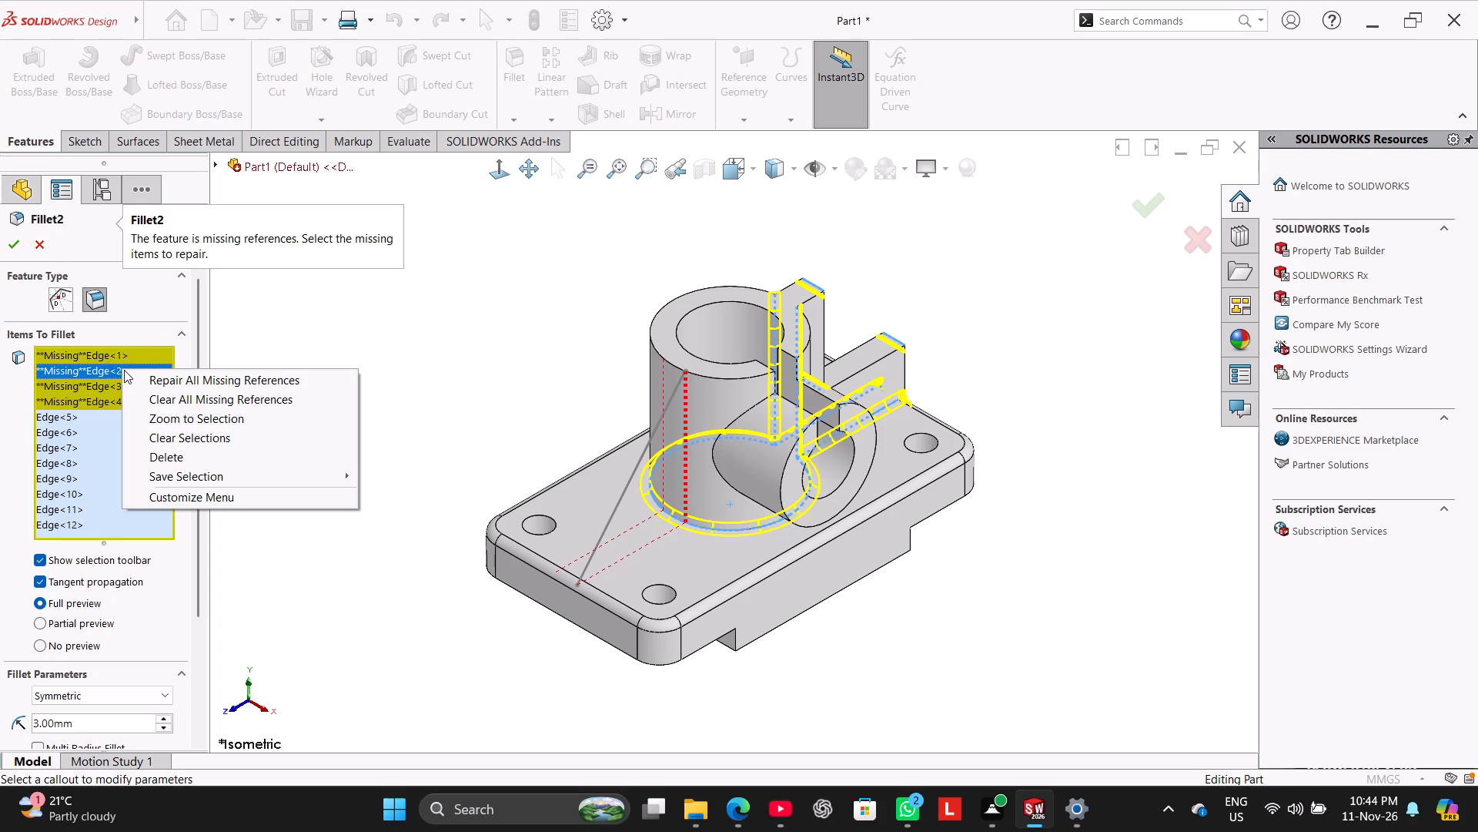
pyautogui.click(320, 310)
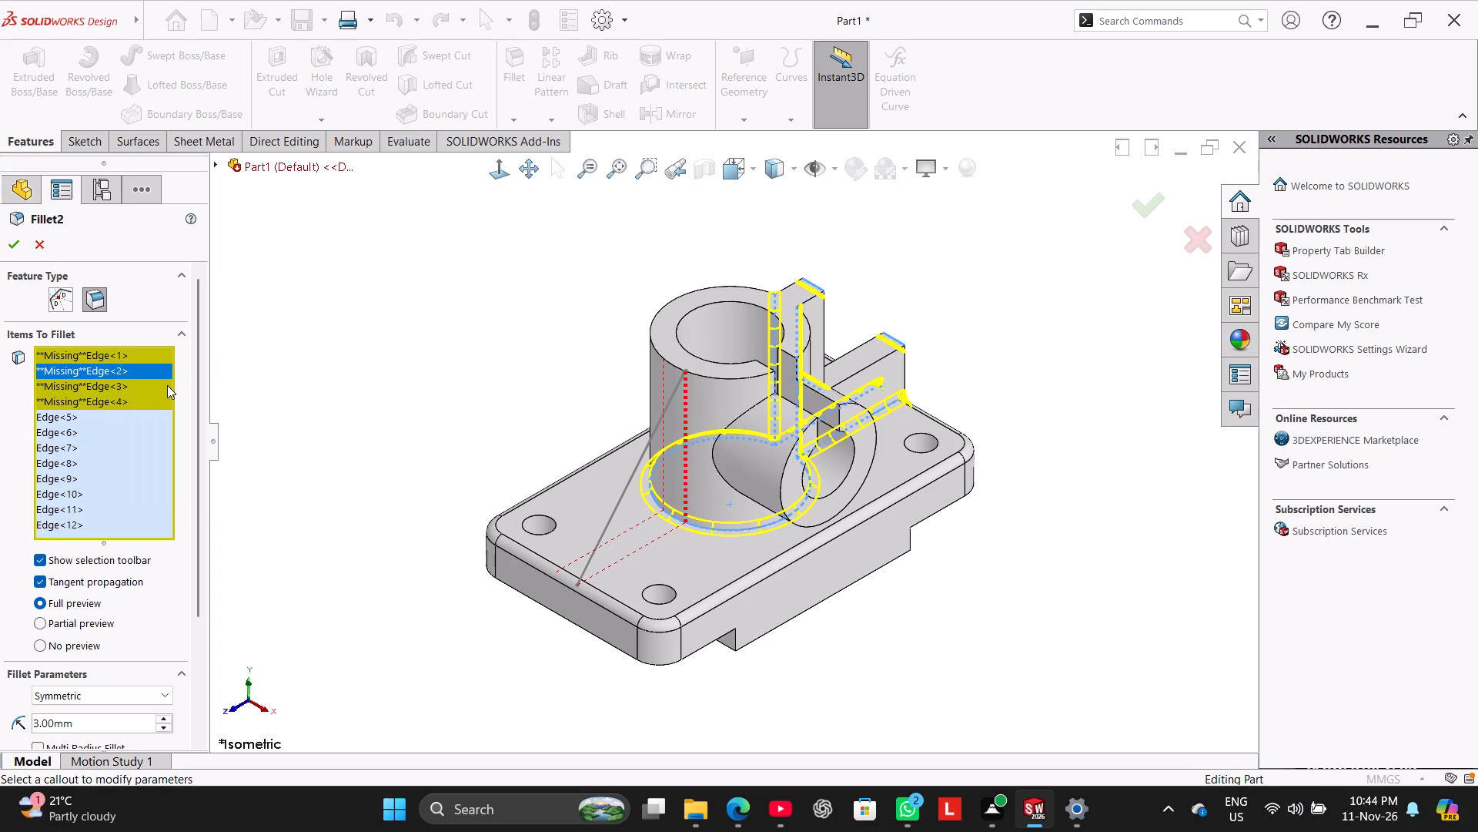
pyautogui.rightClick(131, 391)
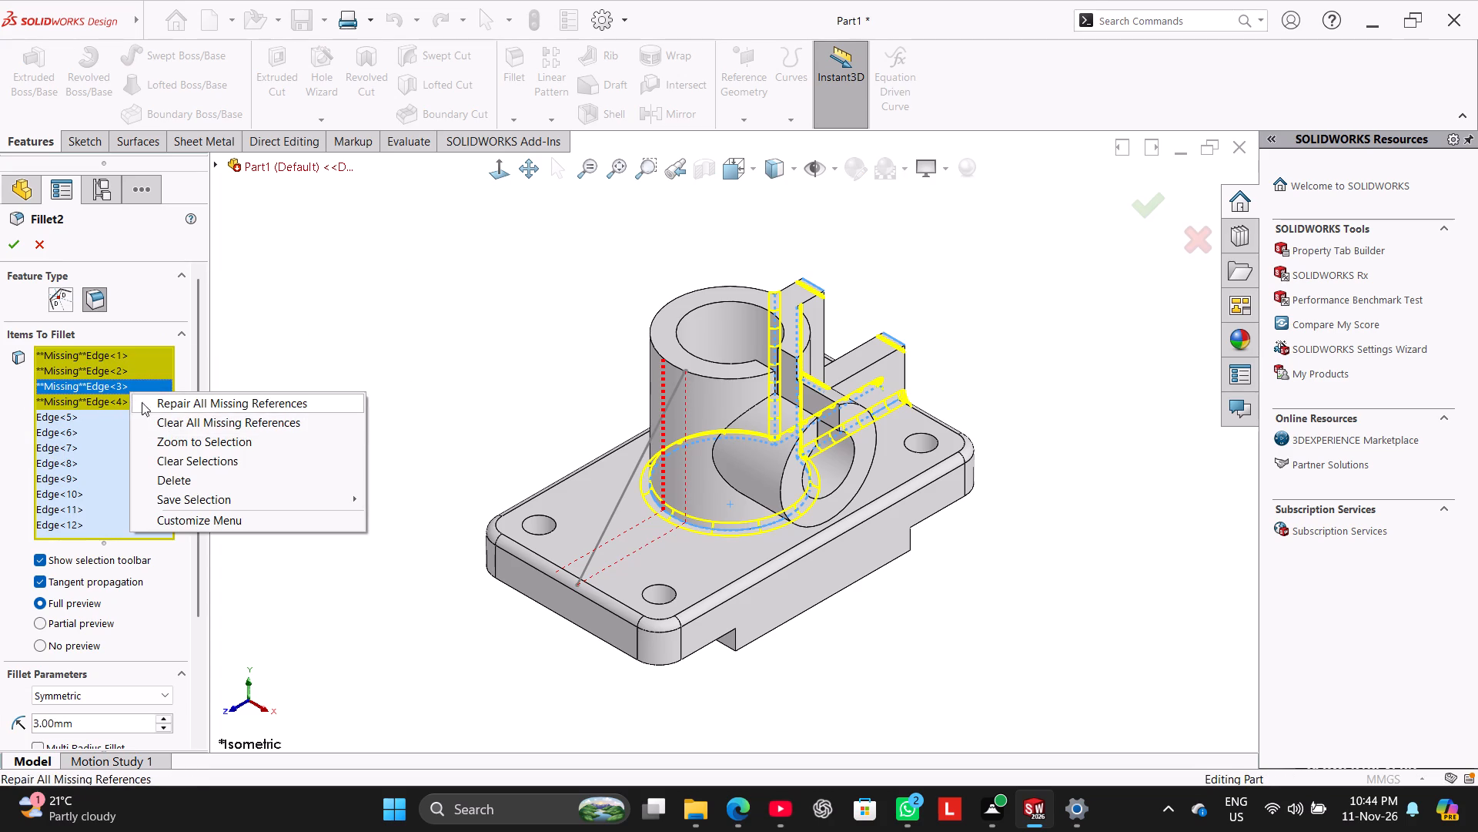
pyautogui.click(159, 418)
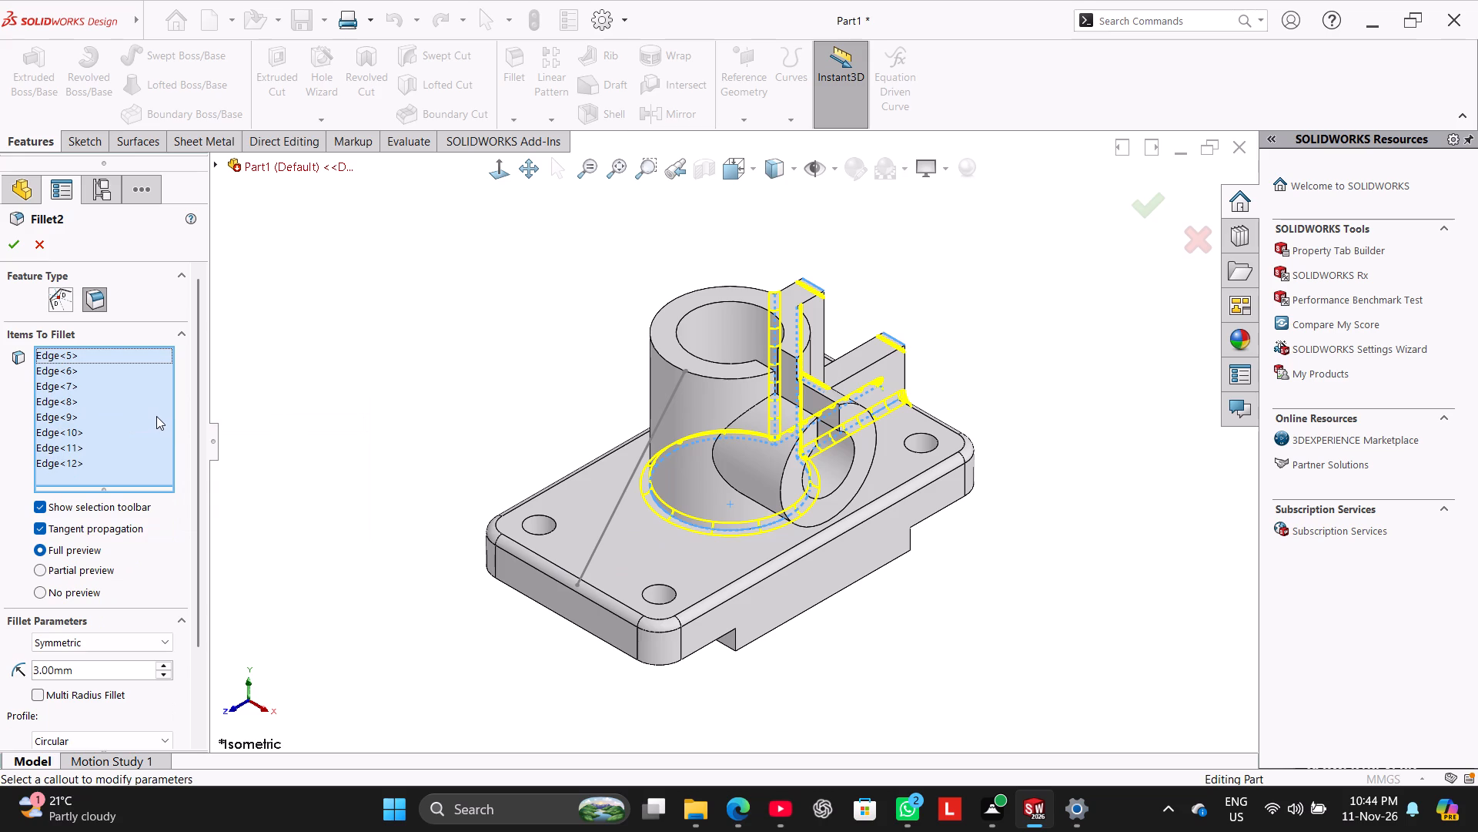
pyautogui.moveTo(415, 425); pyautogui.dragTo(324, 467, button='middle')
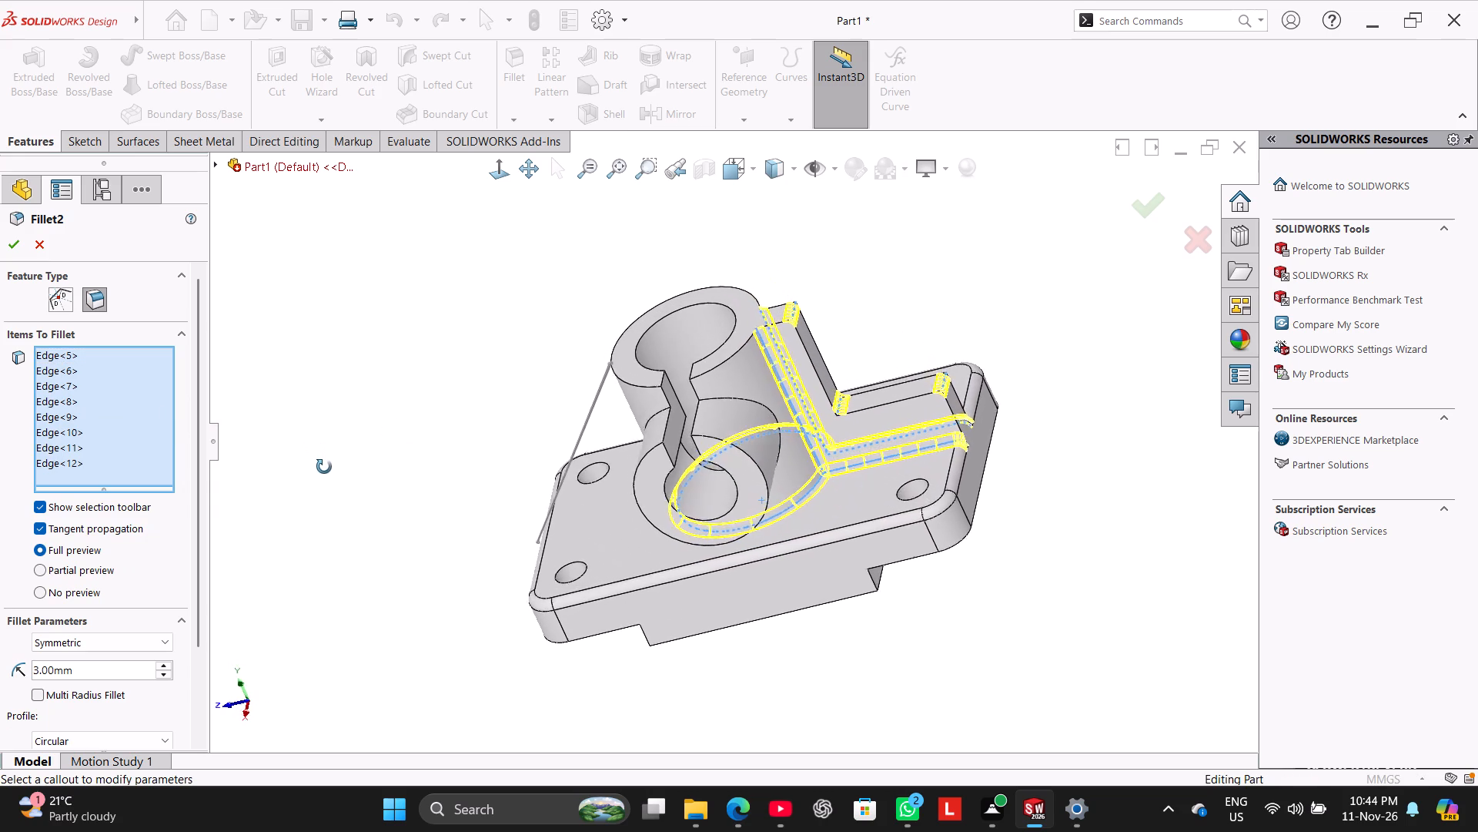
pyautogui.moveTo(324, 467); pyautogui.dragTo(360, 478, button='middle')
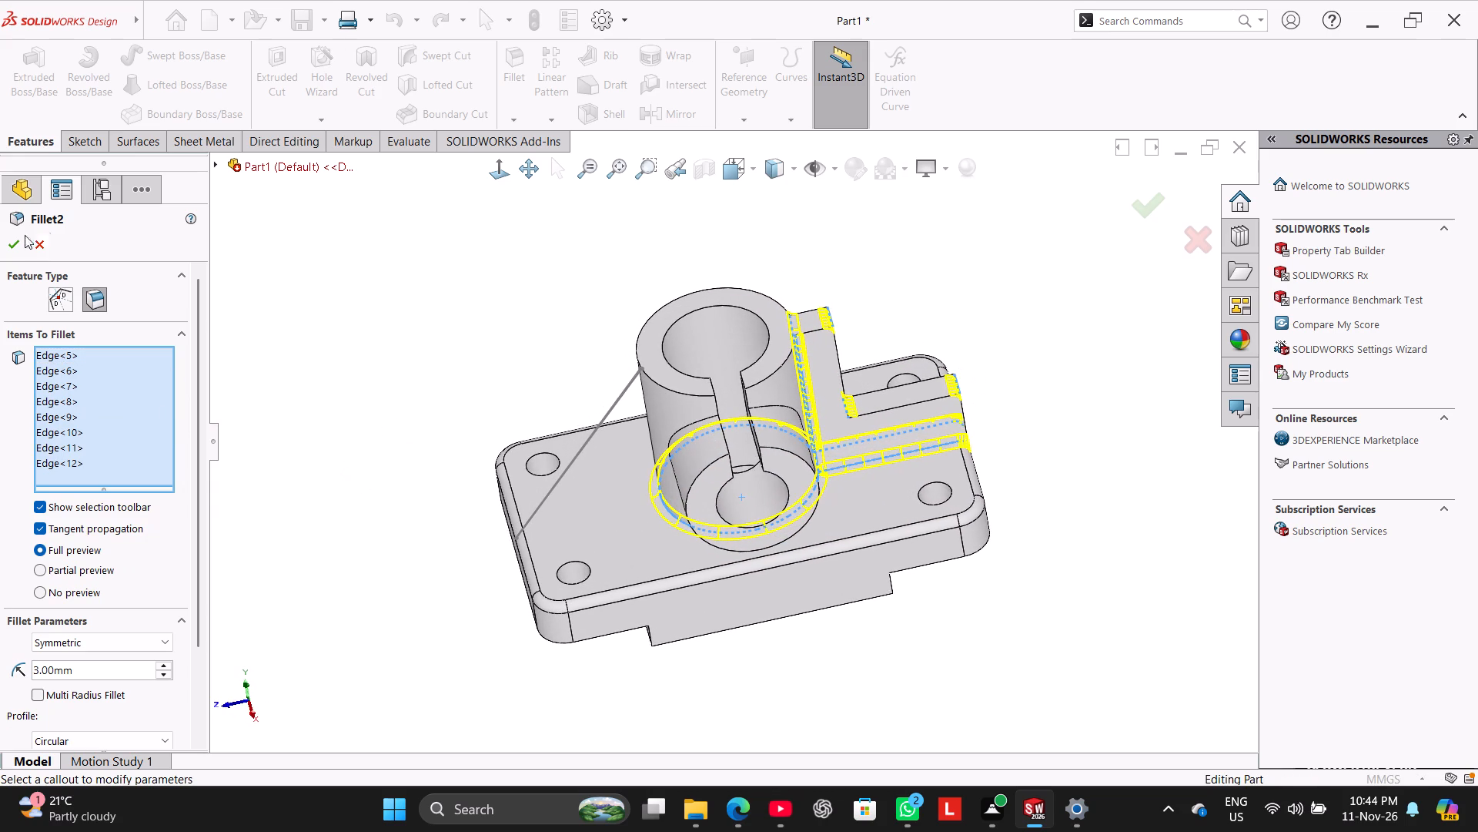
pyautogui.click(15, 238)
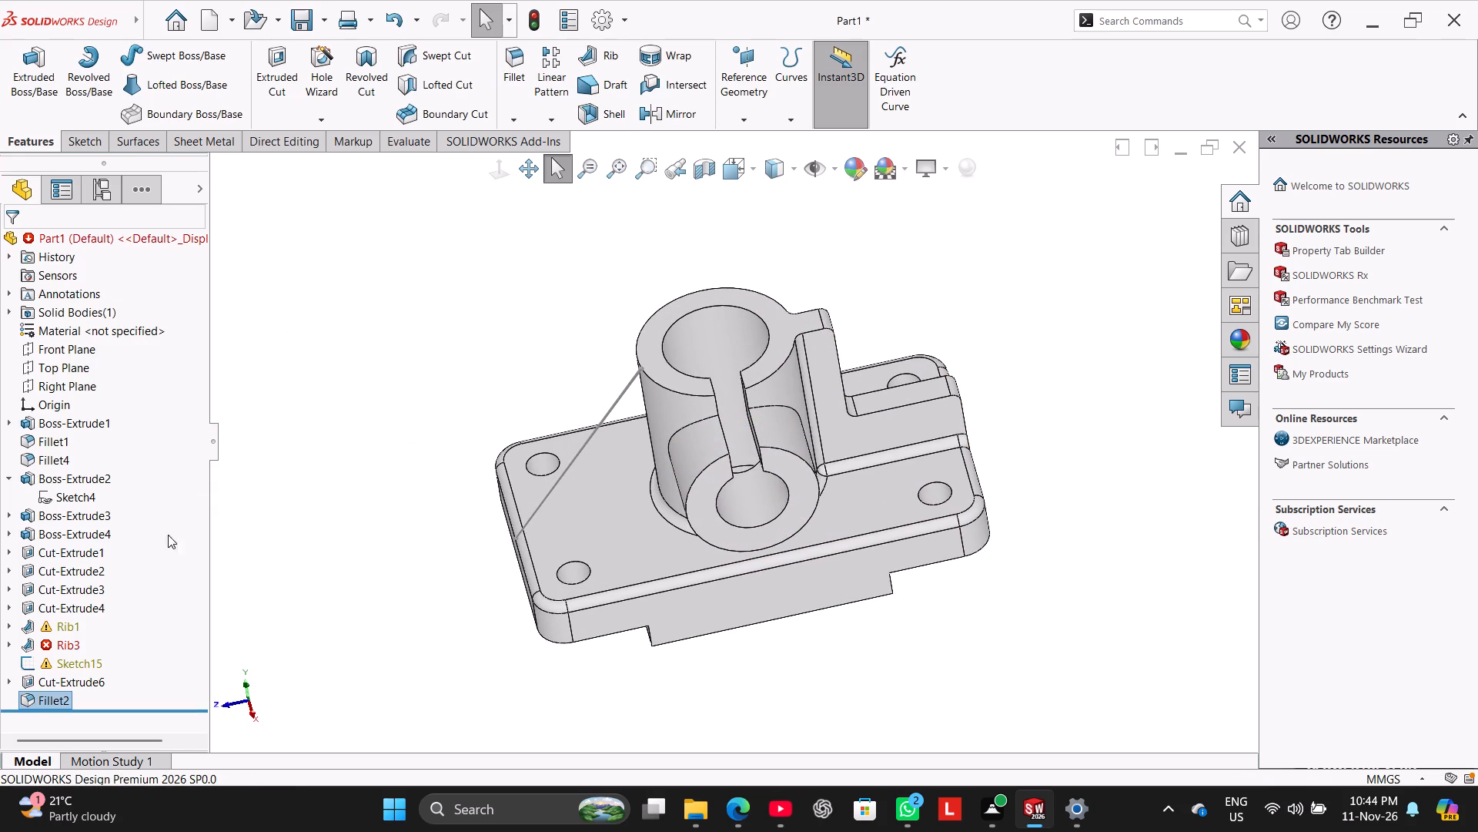
# Edit the stepped rib's sketch and delete the dangling coincident relation at the lower endpoint of its outer vertical line.
pyautogui.click(69, 647)
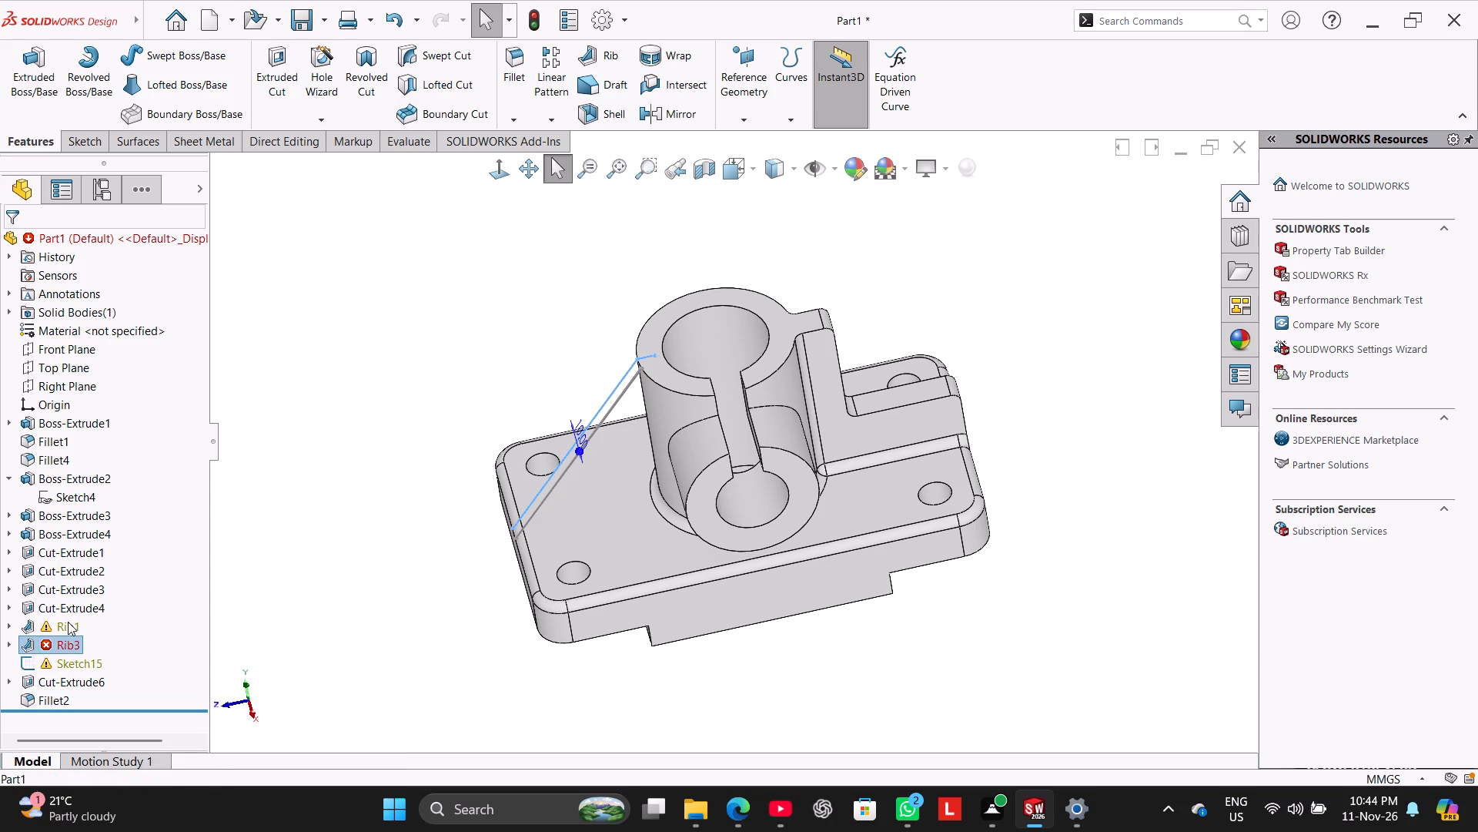
pyautogui.click(68, 617)
pyautogui.click(68, 622)
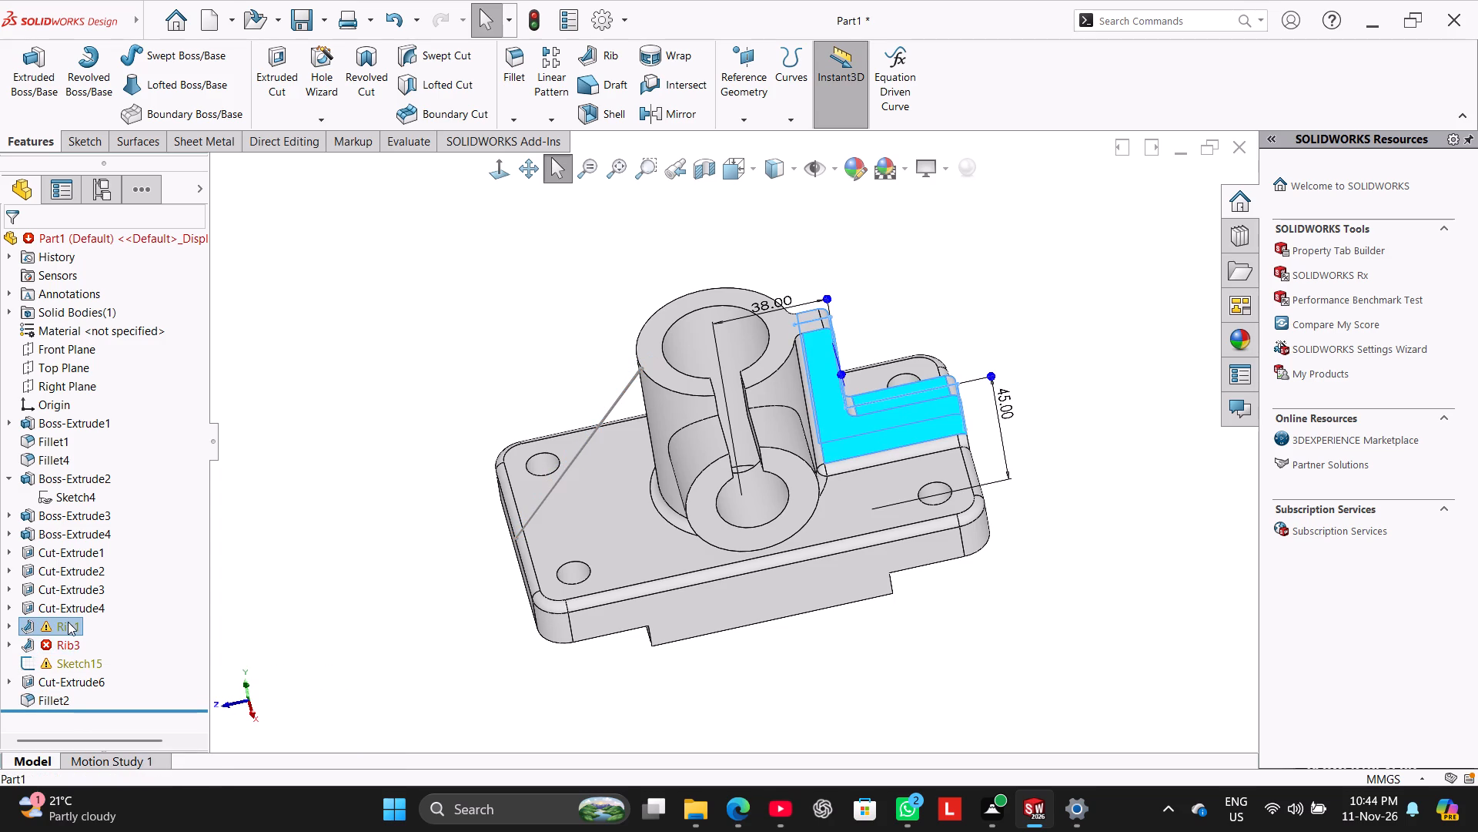
pyautogui.rightClick(70, 629)
pyautogui.click(114, 431)
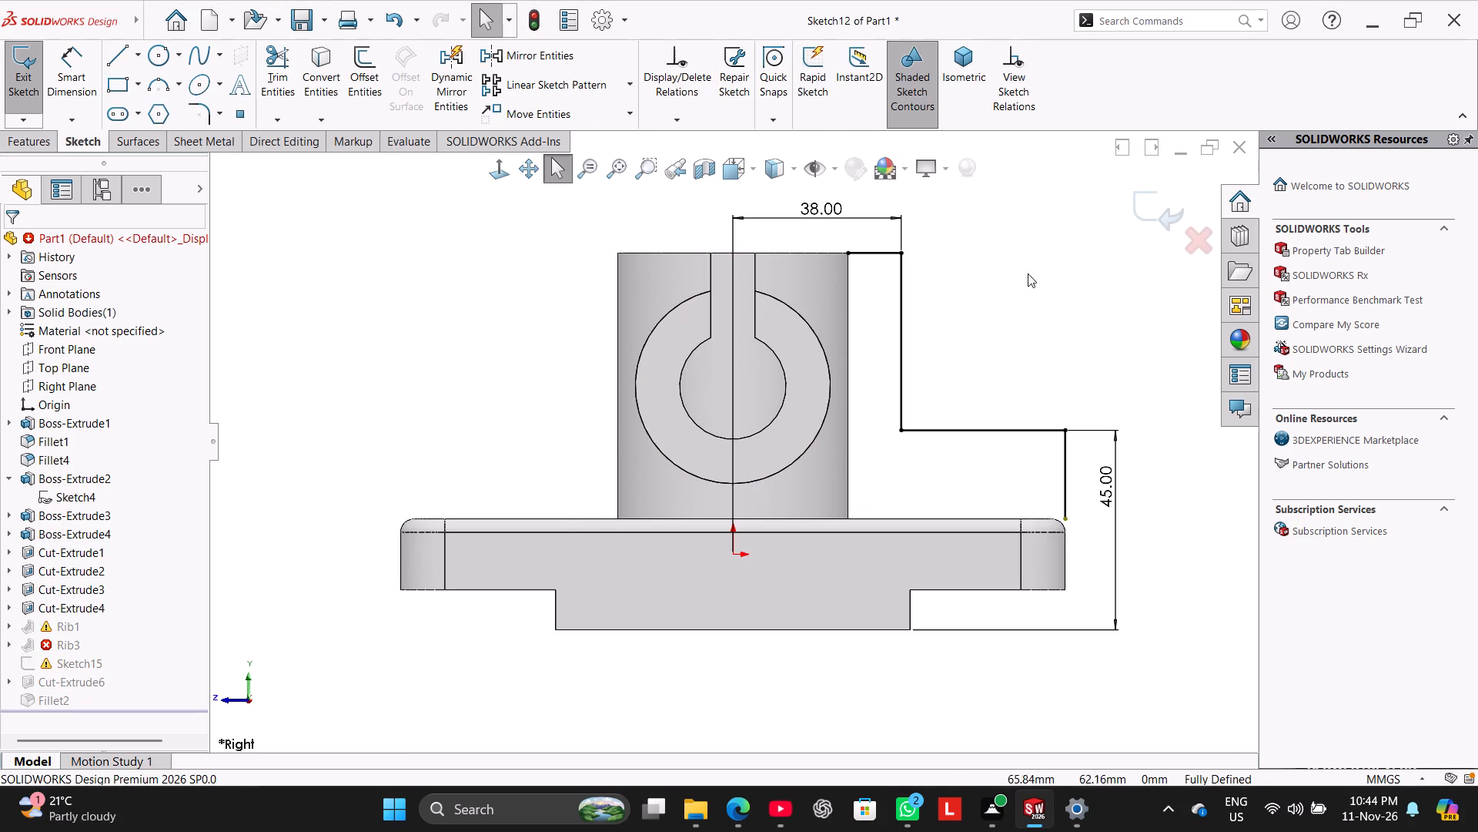
pyautogui.click(1031, 260)
pyautogui.moveTo(1062, 521); pyautogui.dragTo(1062, 543)
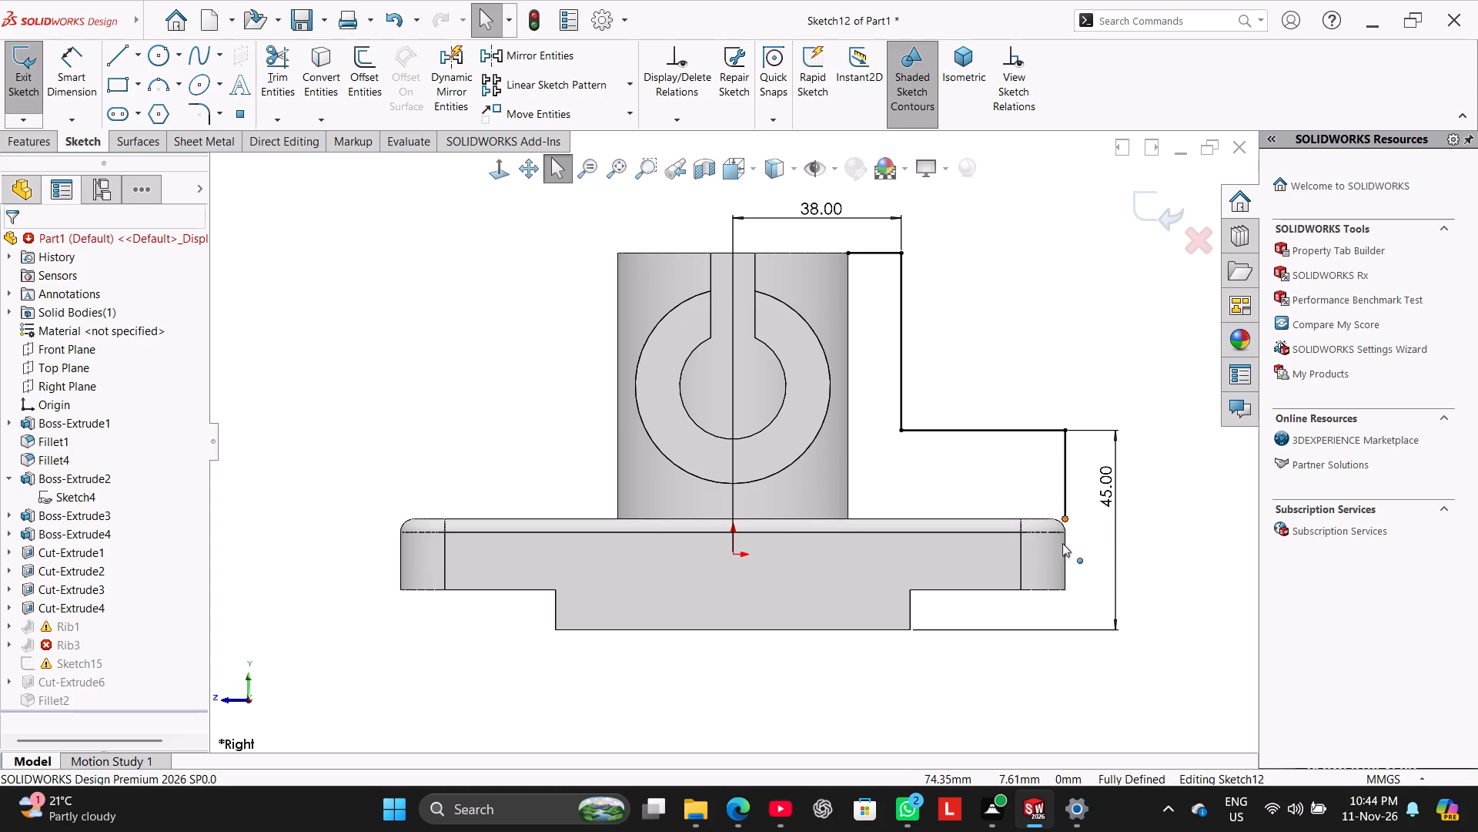
pyautogui.moveTo(1062, 543); pyautogui.dragTo(1065, 565)
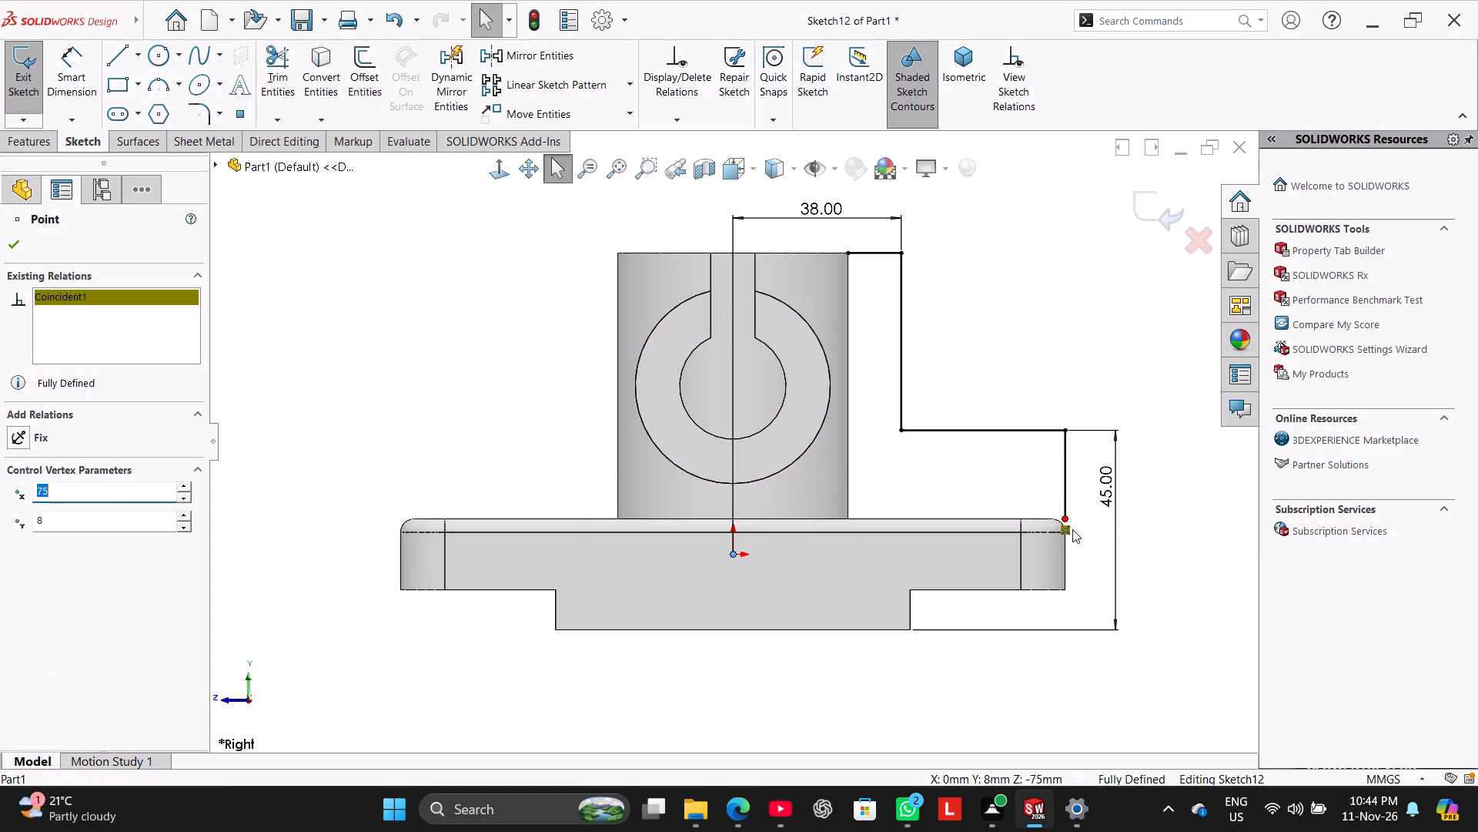
pyautogui.rightClick(1064, 530)
pyautogui.click(1085, 714)
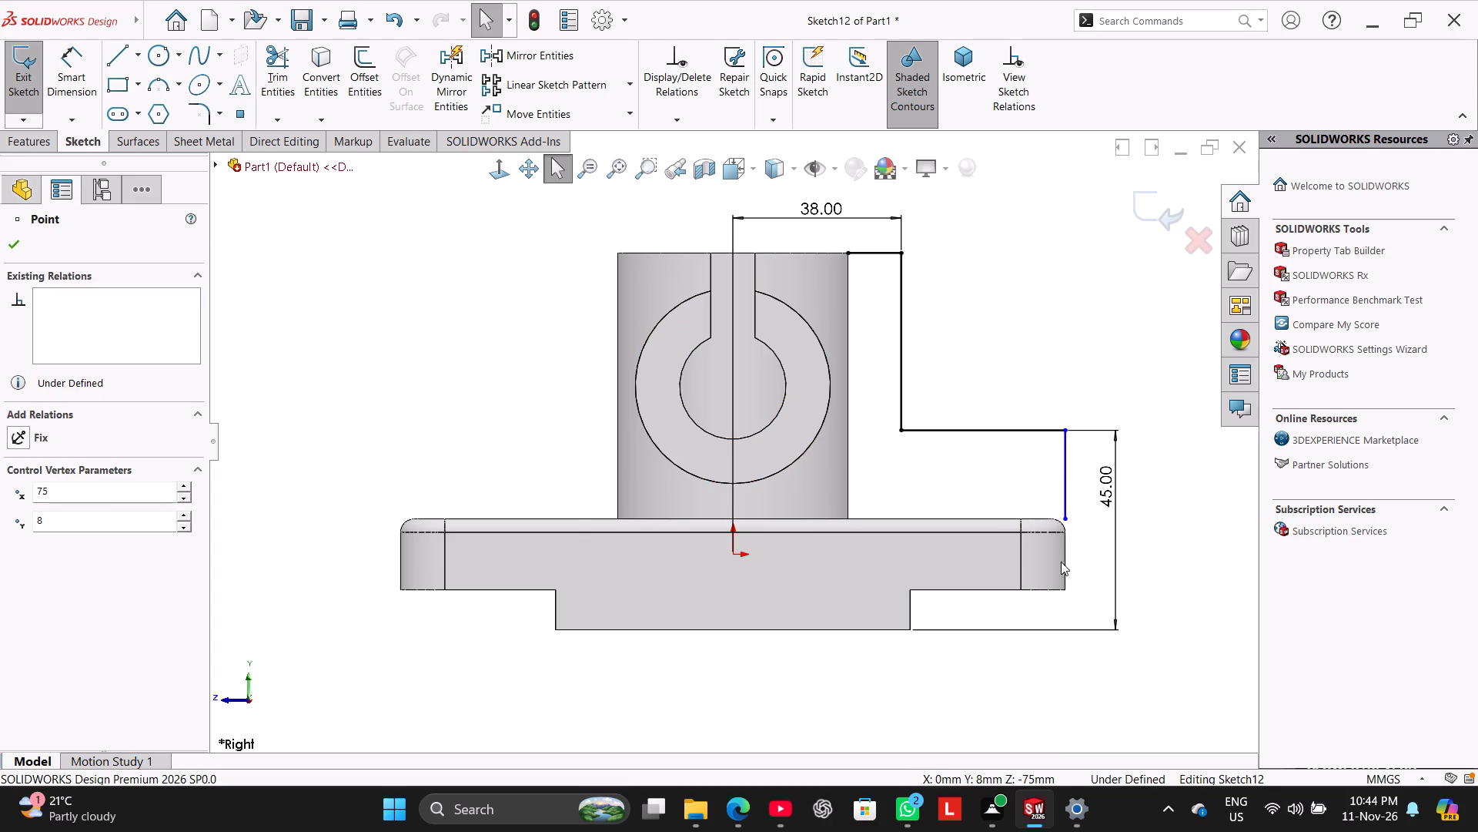
# Extend the sketch's outer vertical line down to the base plate's lower corner, exit the sketch and inspect the rebuilt stepped rib.
pyautogui.moveTo(1065, 518); pyautogui.dragTo(1065, 555)
pyautogui.click(1031, 327)
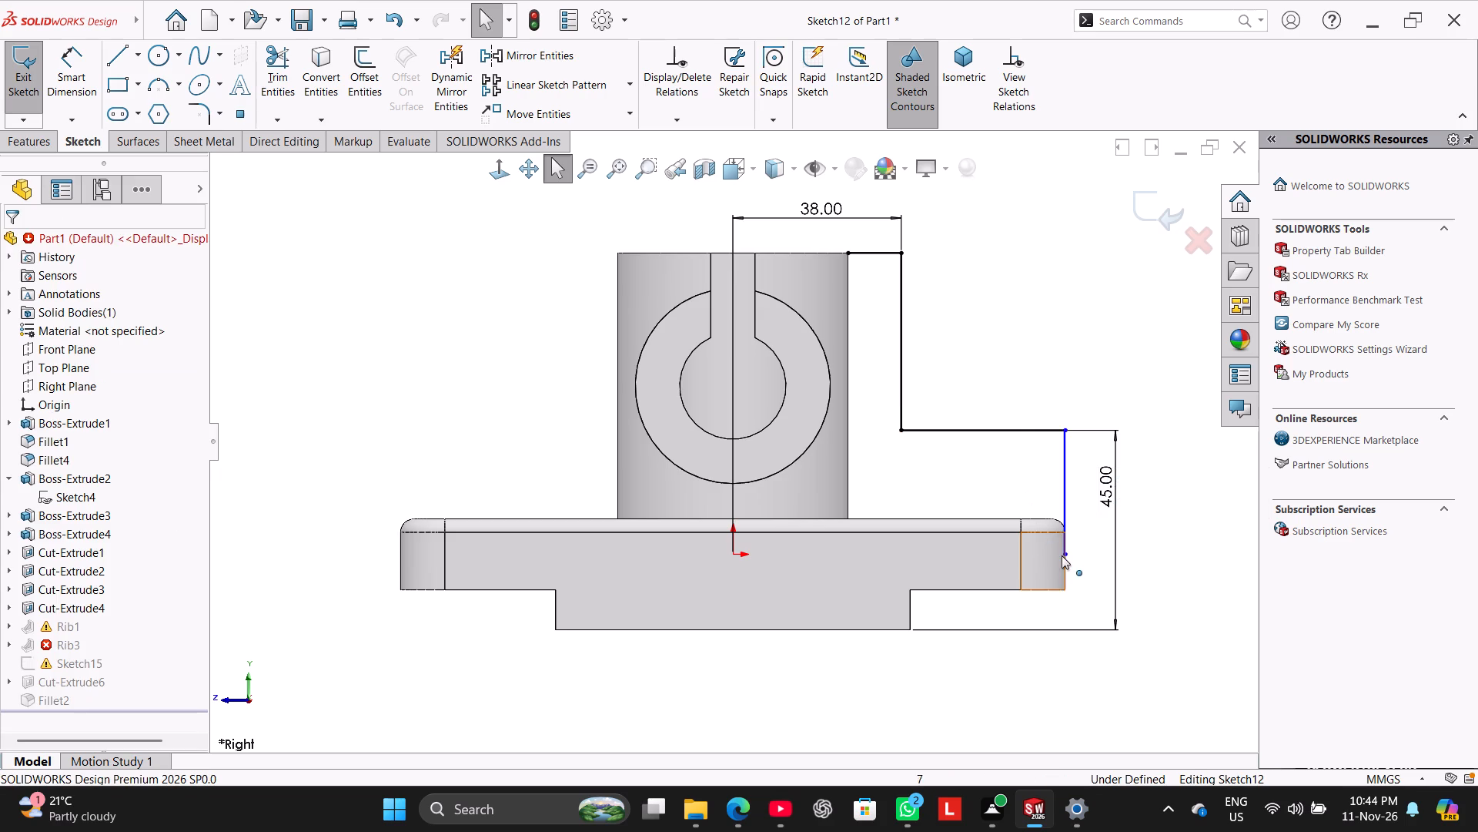
pyautogui.moveTo(1065, 557); pyautogui.dragTo(1068, 589)
pyautogui.click(1017, 299)
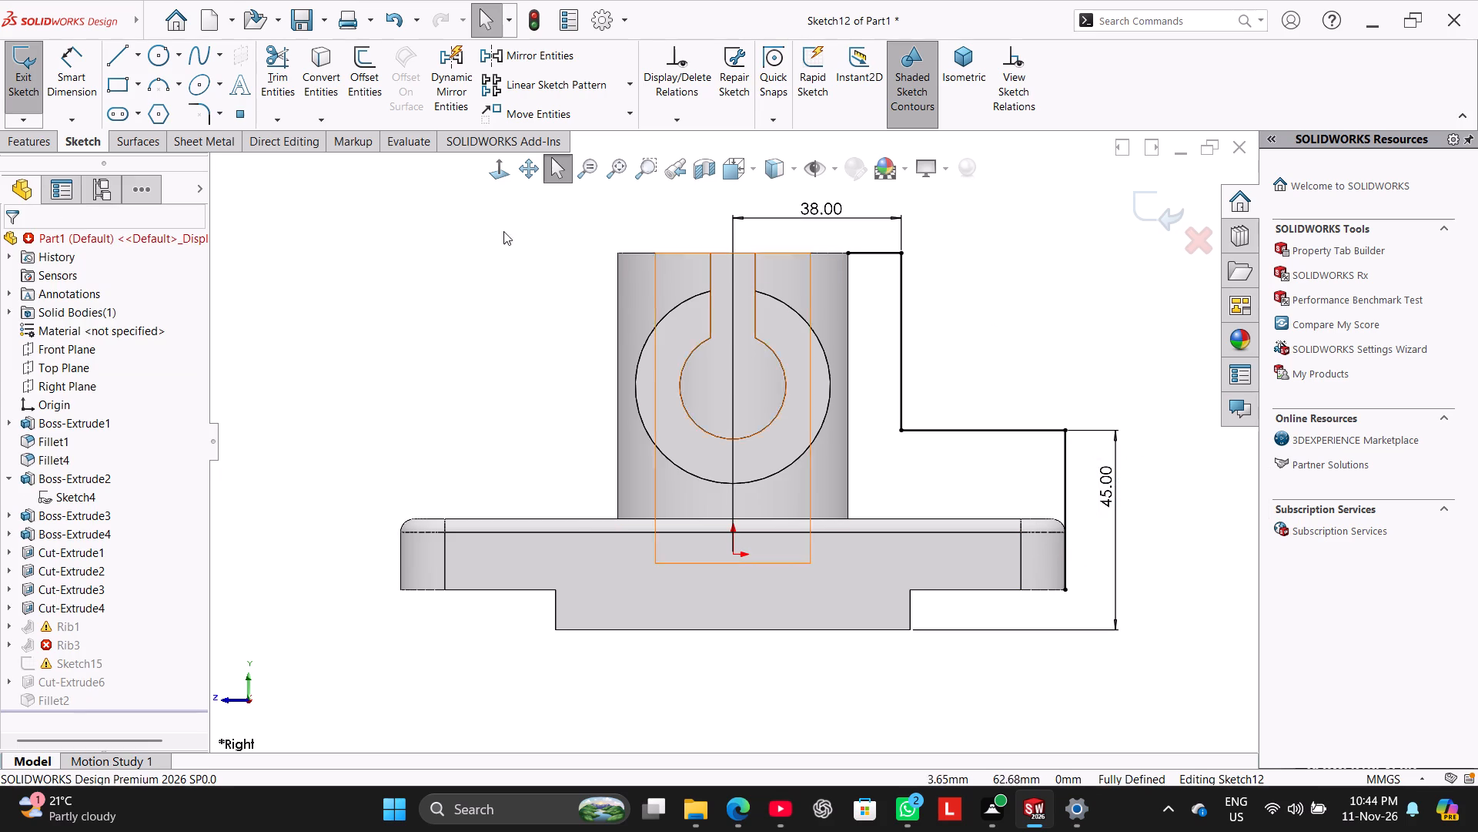
pyautogui.click(14, 72)
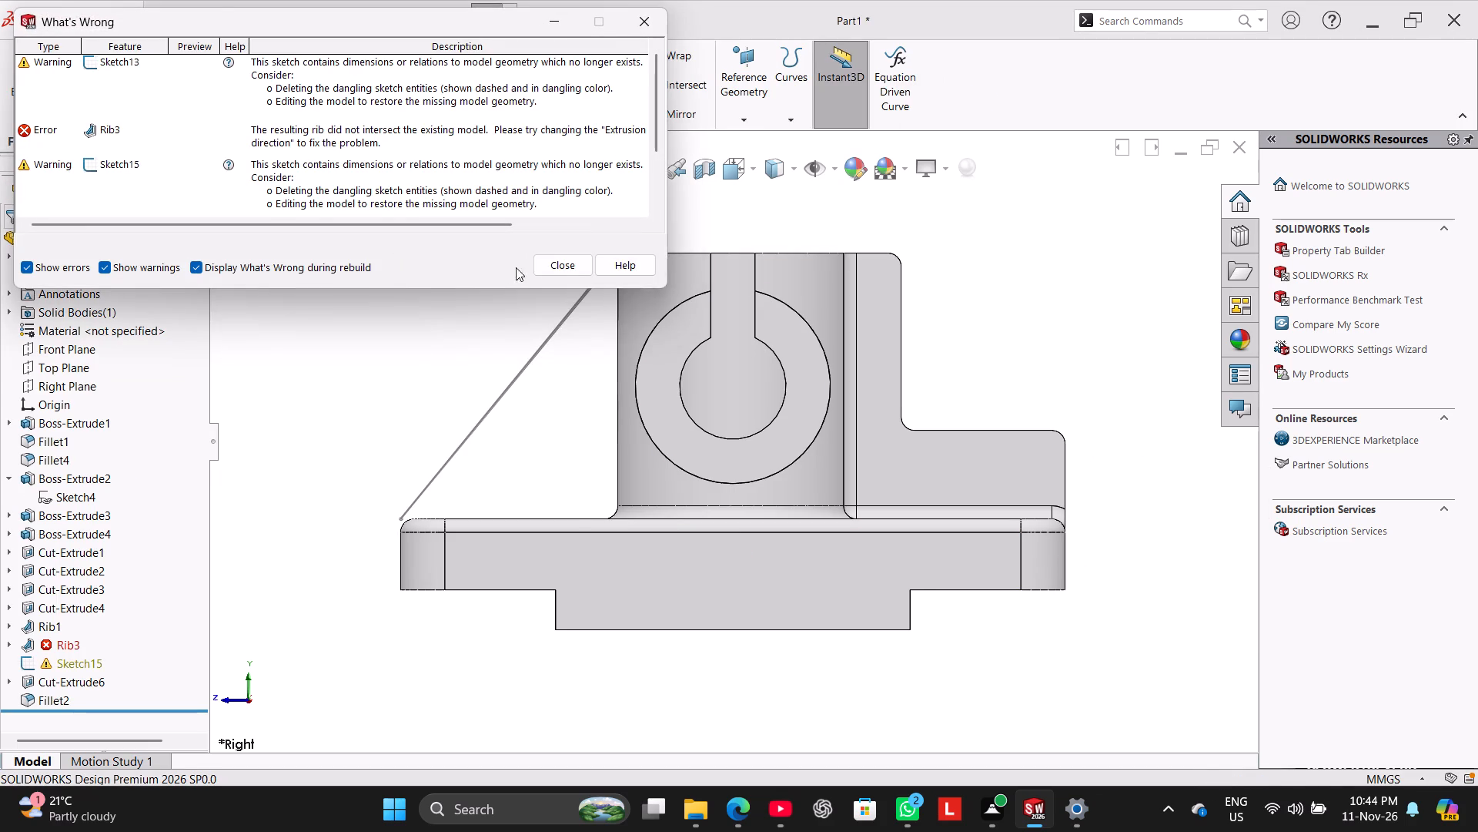
pyautogui.click(547, 259)
pyautogui.moveTo(476, 337); pyautogui.dragTo(373, 398, button='middle')
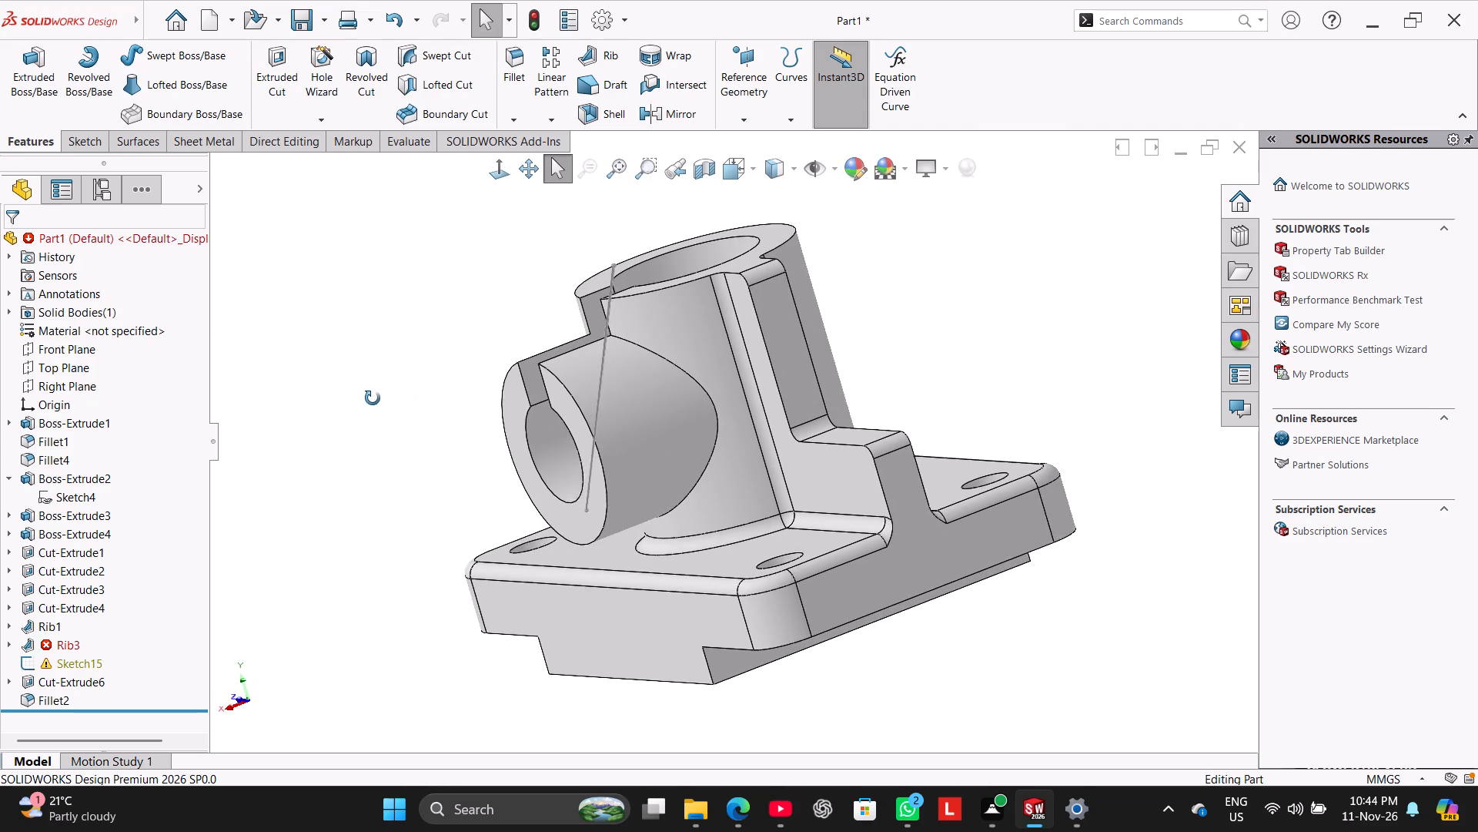
# Edit the sketch of the triangular rib Rib3 and delete the dangling coincident relation at the sloped line's lower endpoint.
pyautogui.moveTo(373, 398); pyautogui.dragTo(468, 445, button='middle')
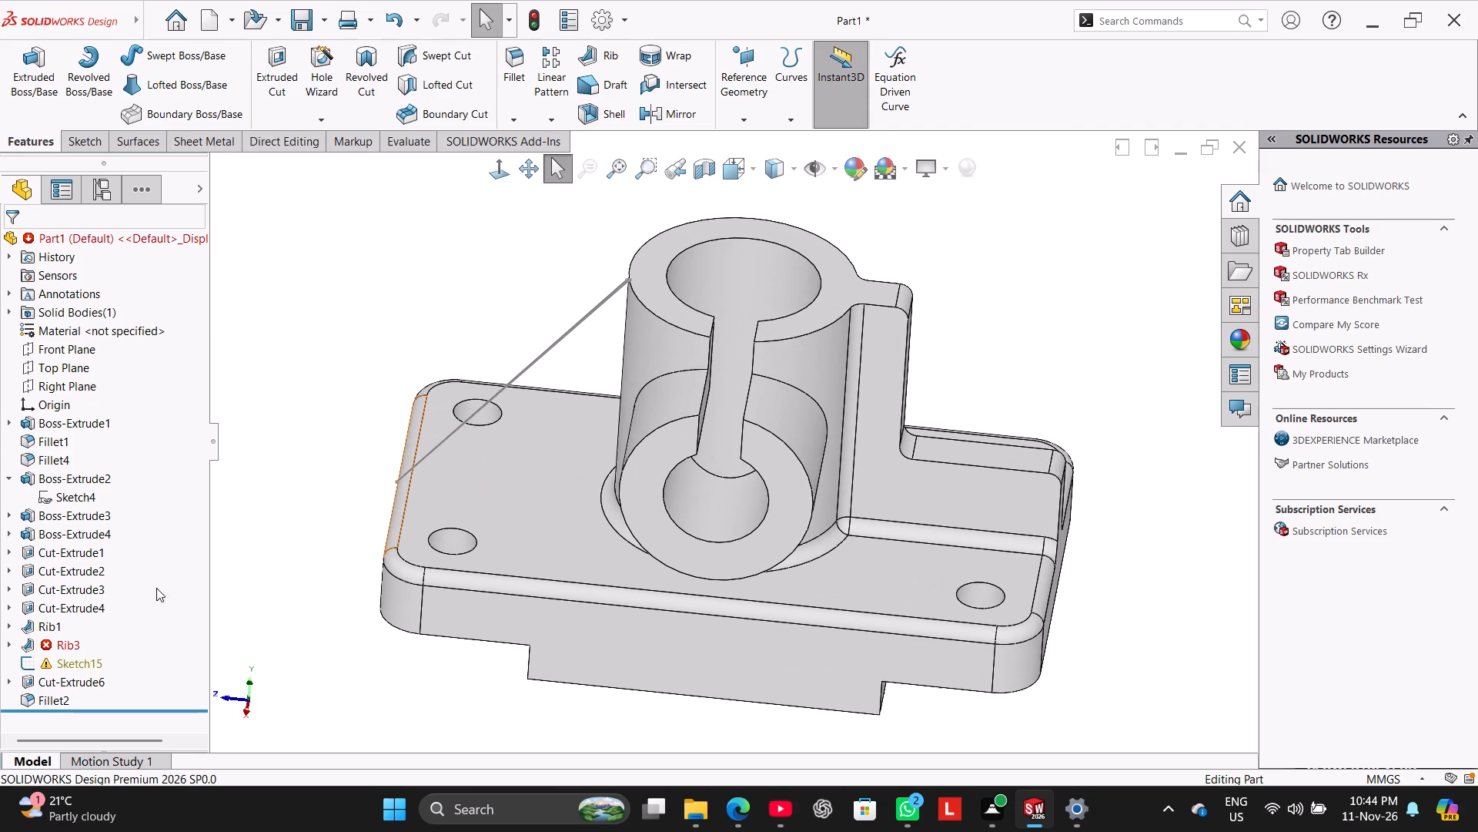
pyautogui.click(69, 647)
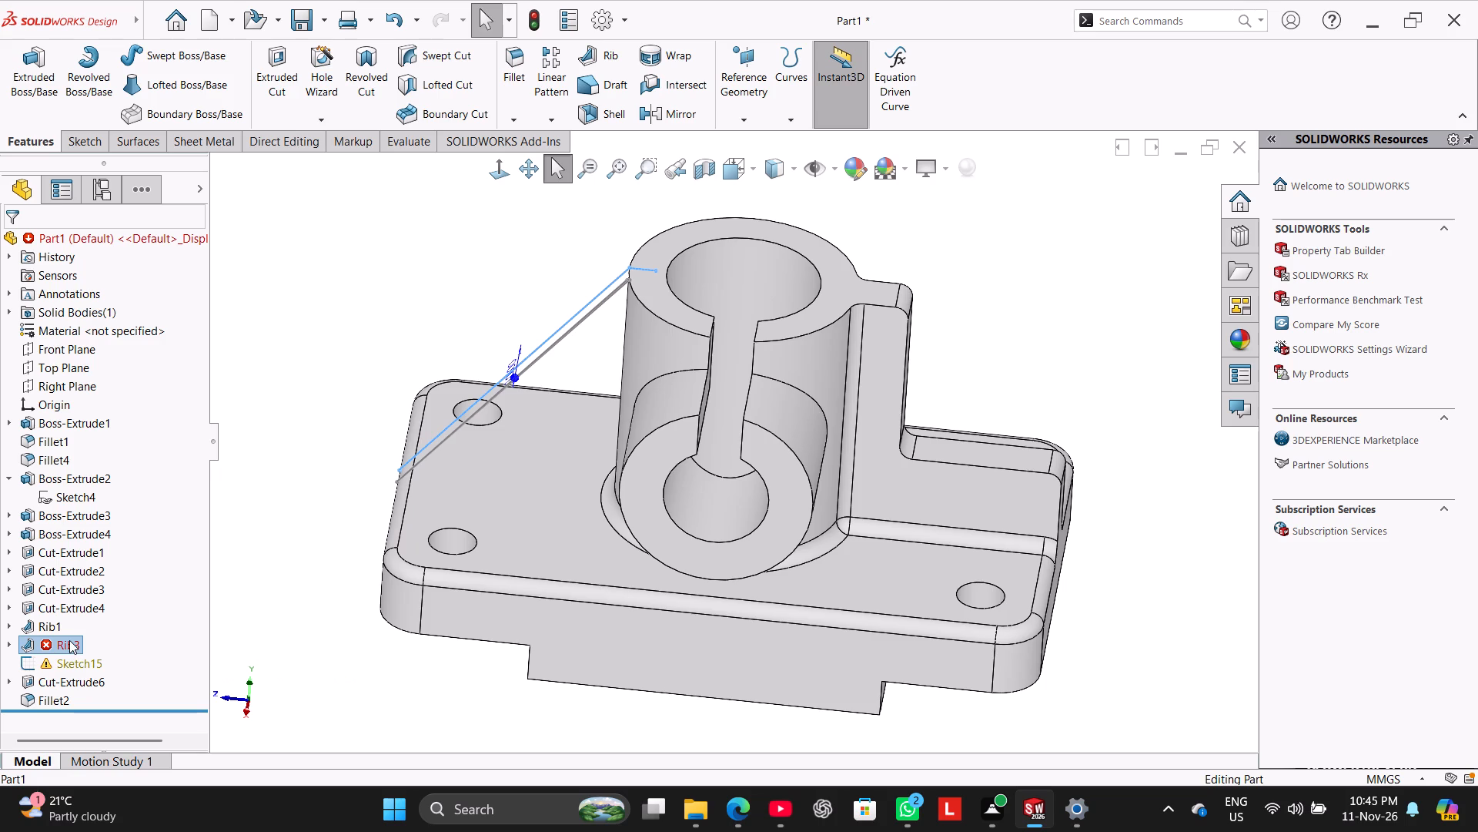
pyautogui.rightClick(53, 644)
pyautogui.click(93, 330)
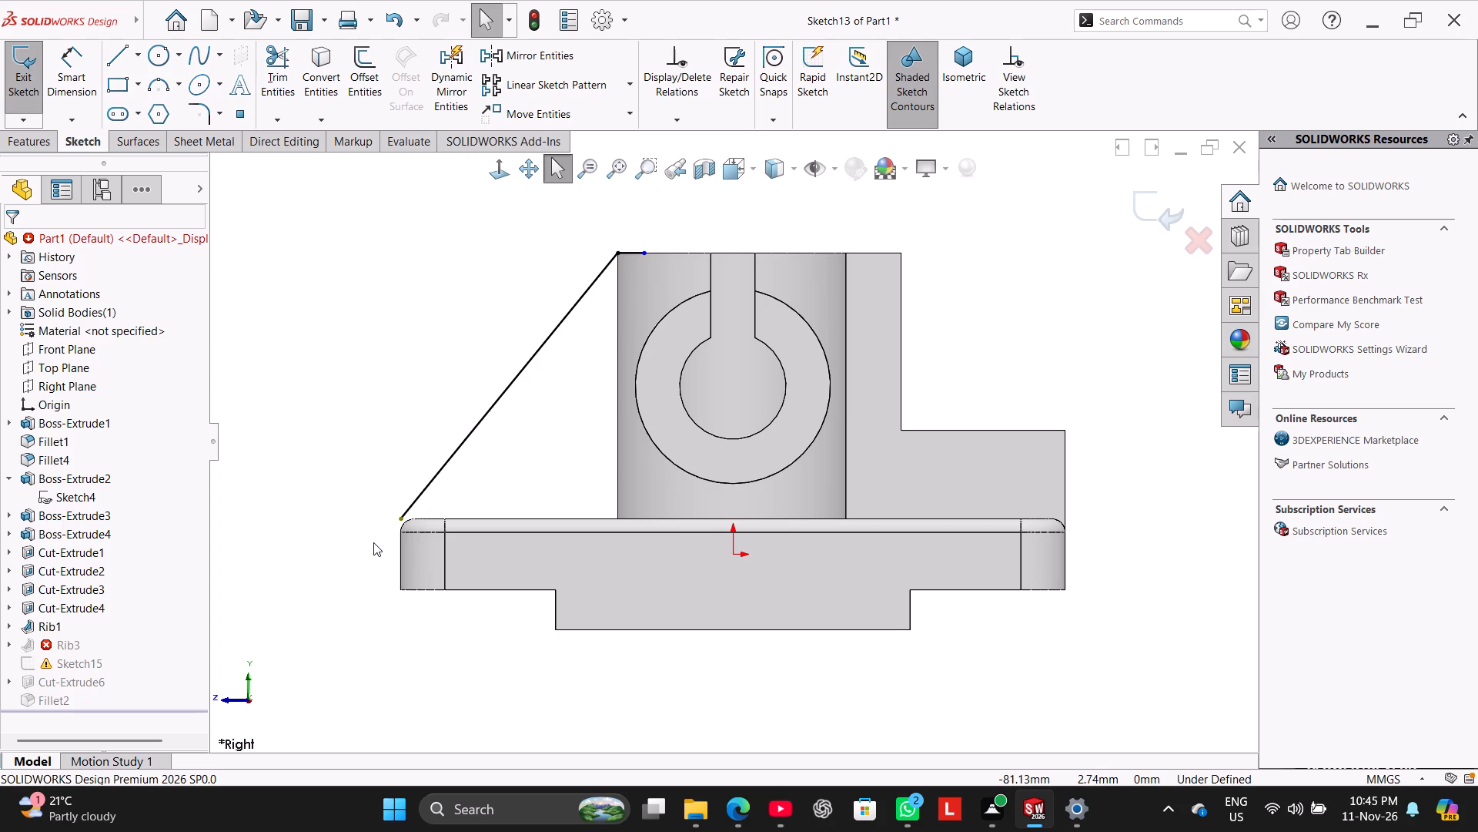
pyautogui.rightClick(401, 522)
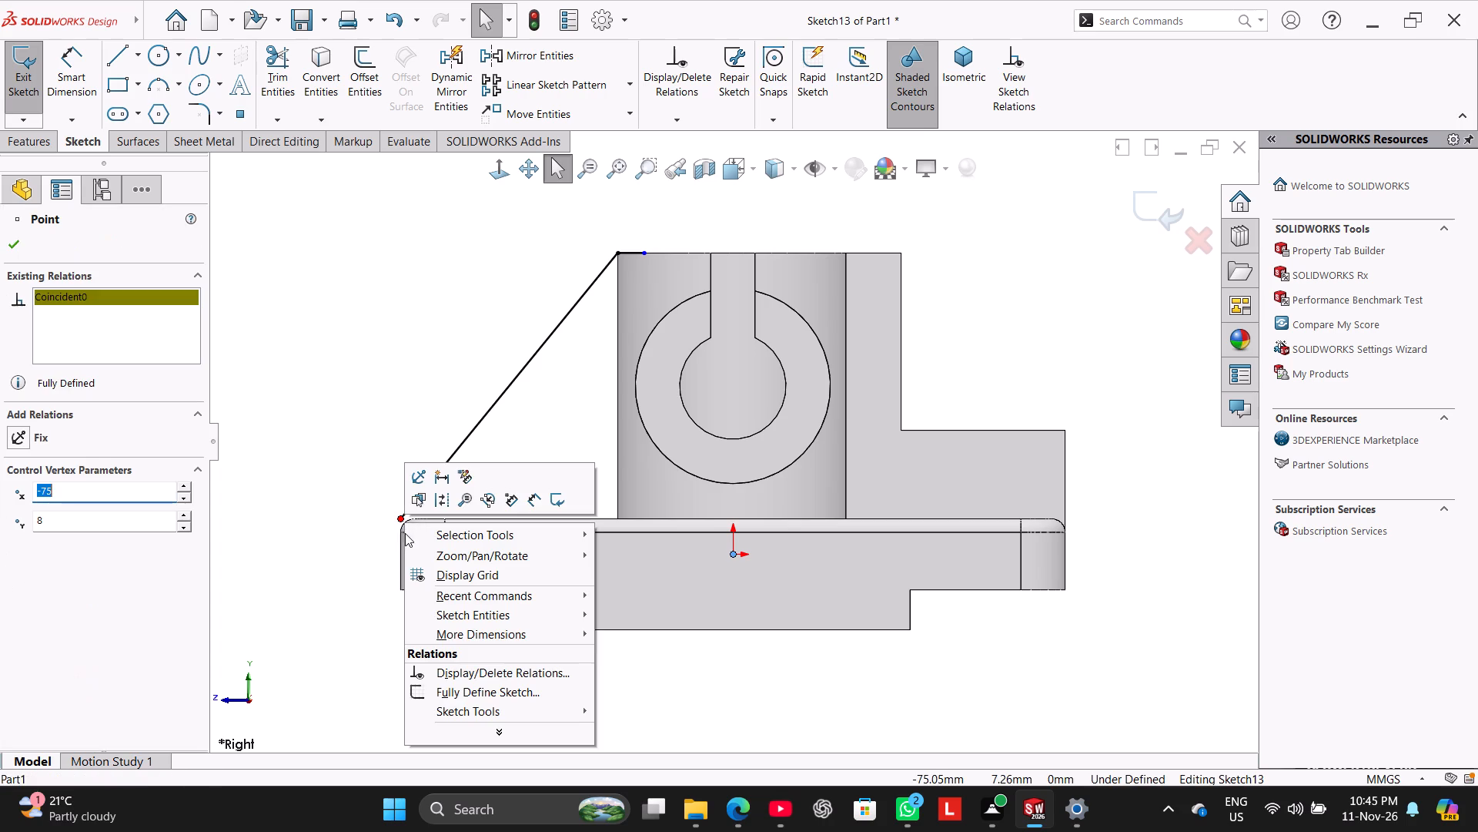
pyautogui.click(390, 562)
pyautogui.click(401, 518)
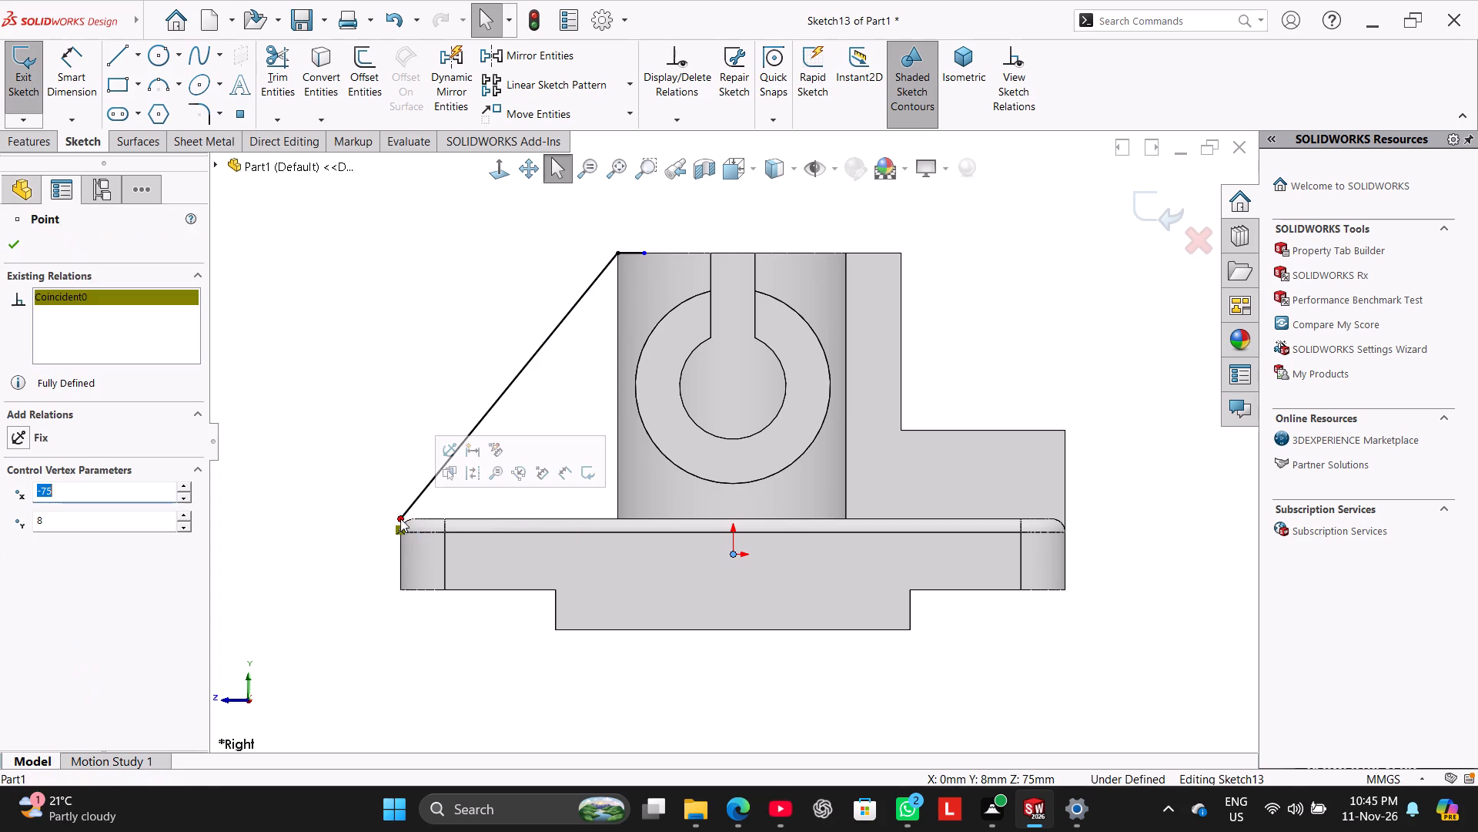
pyautogui.click(493, 291)
pyautogui.click(1005, 99)
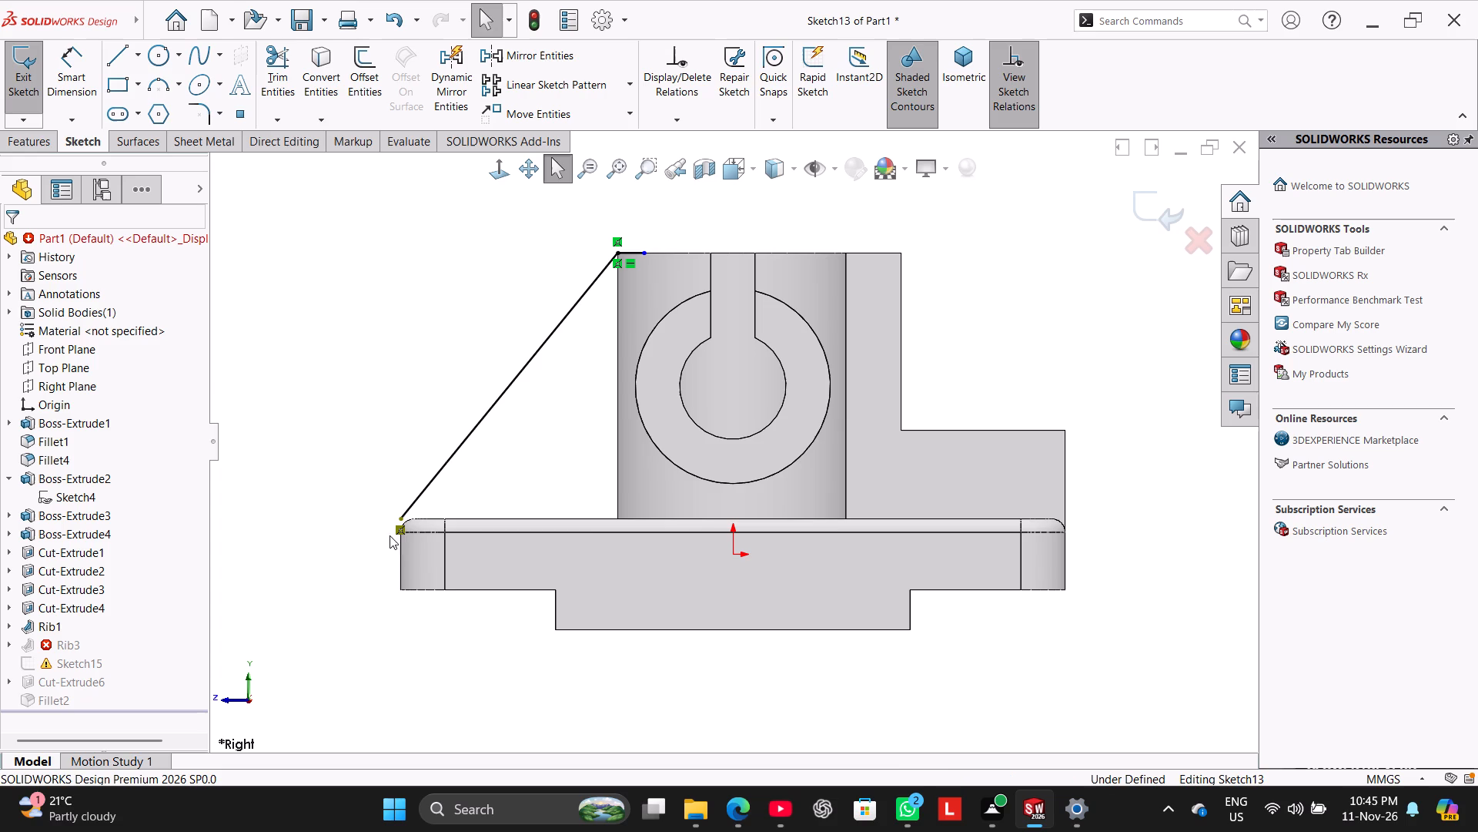
pyautogui.rightClick(400, 532)
pyautogui.moveTo(463, 746); pyautogui.dragTo(463, 739)
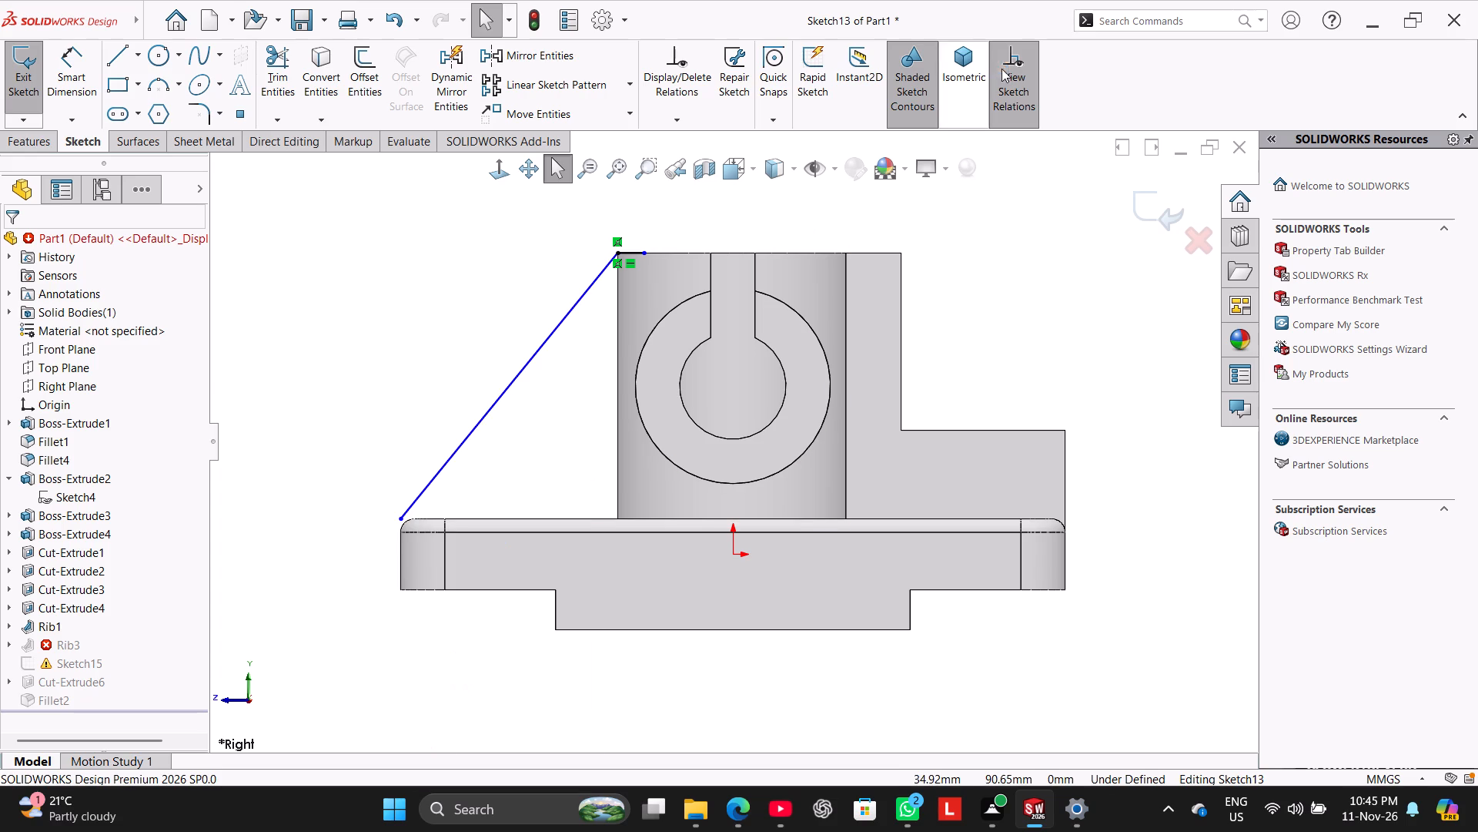
# Move the sloped line's lower endpoint onto the base plate's rounded top edge and exit the sketch.
pyautogui.click(1001, 82)
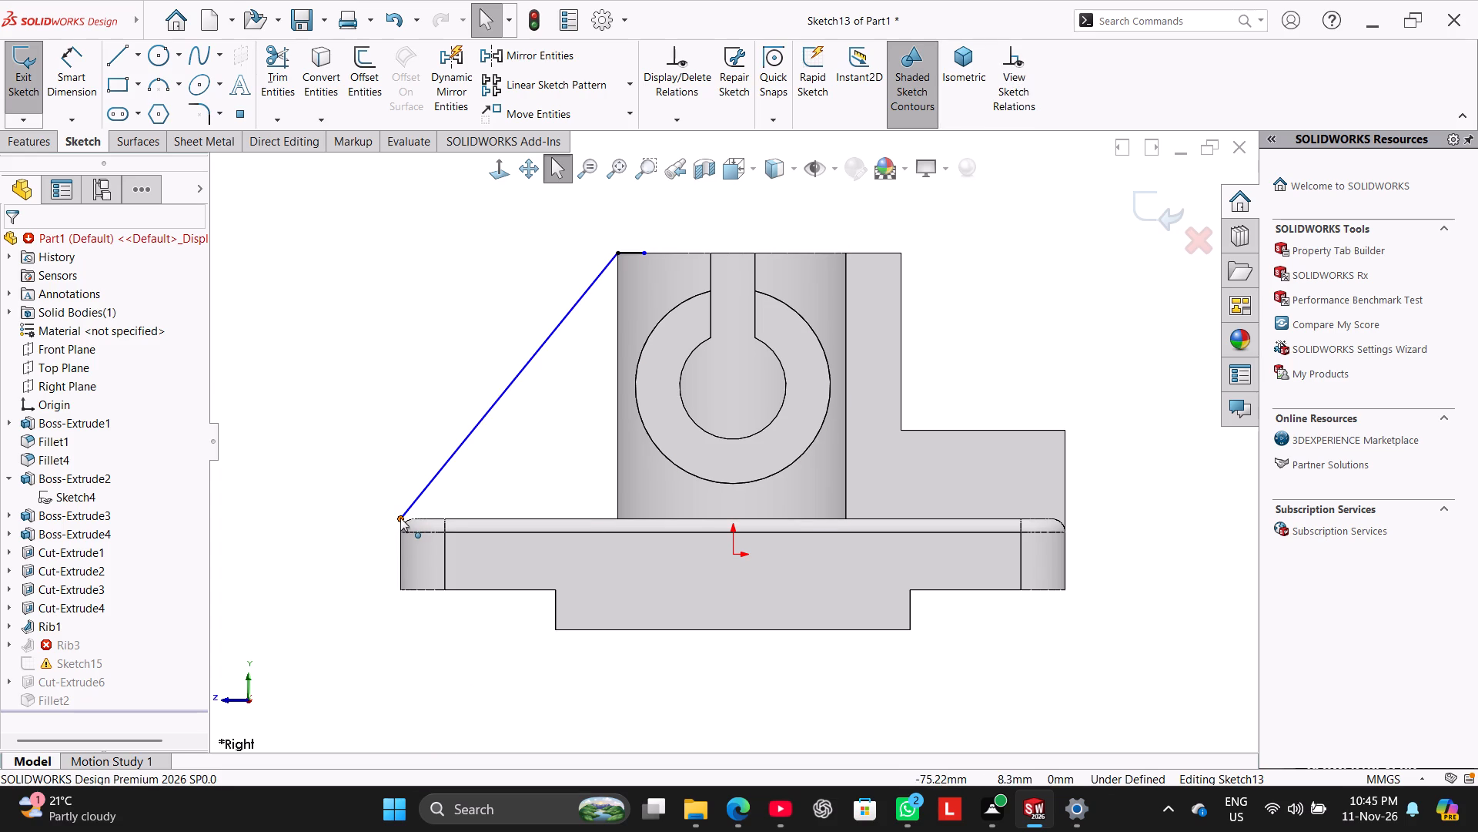
pyautogui.click(400, 517)
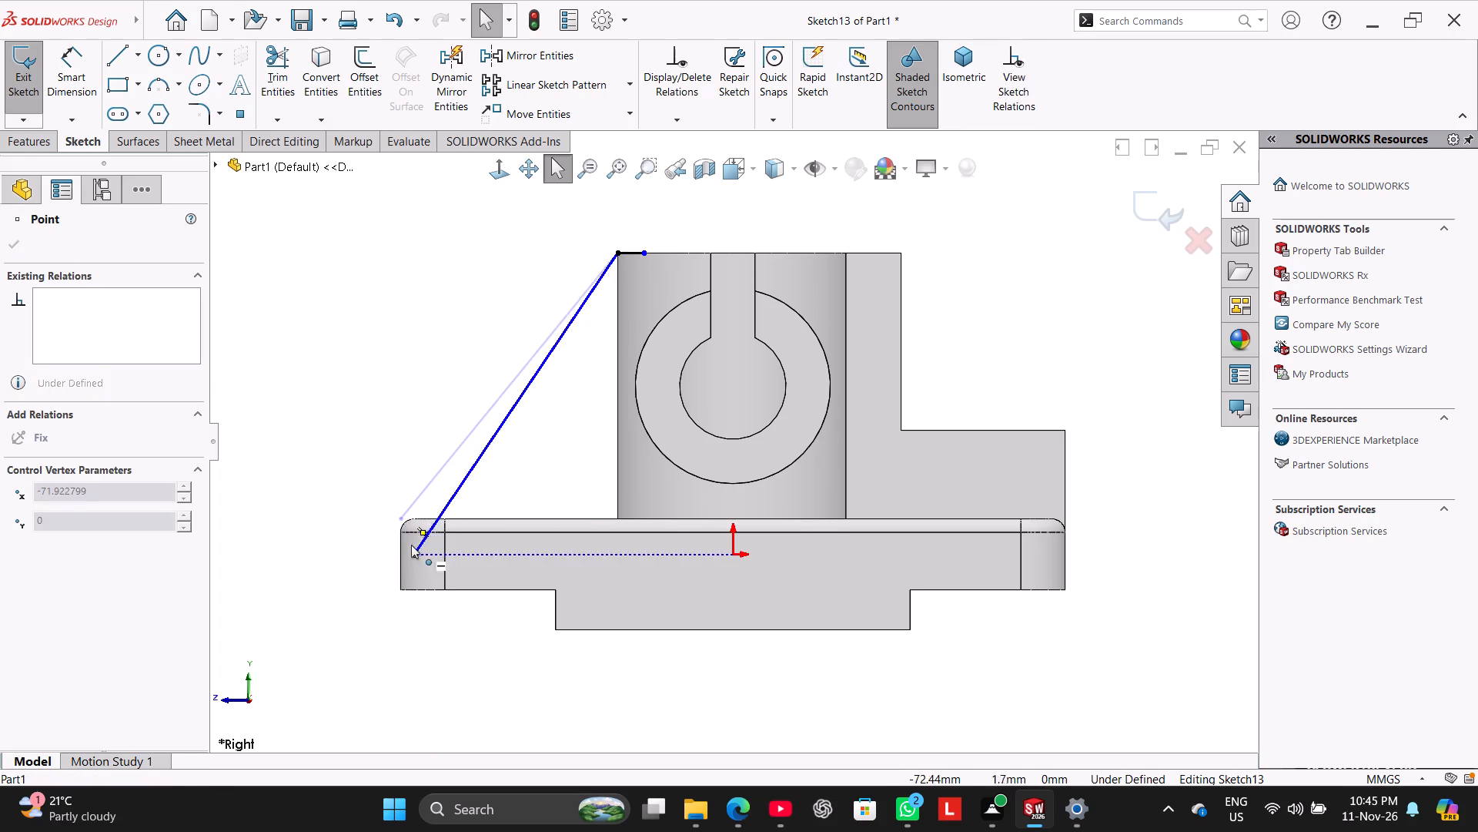
pyautogui.click(329, 414)
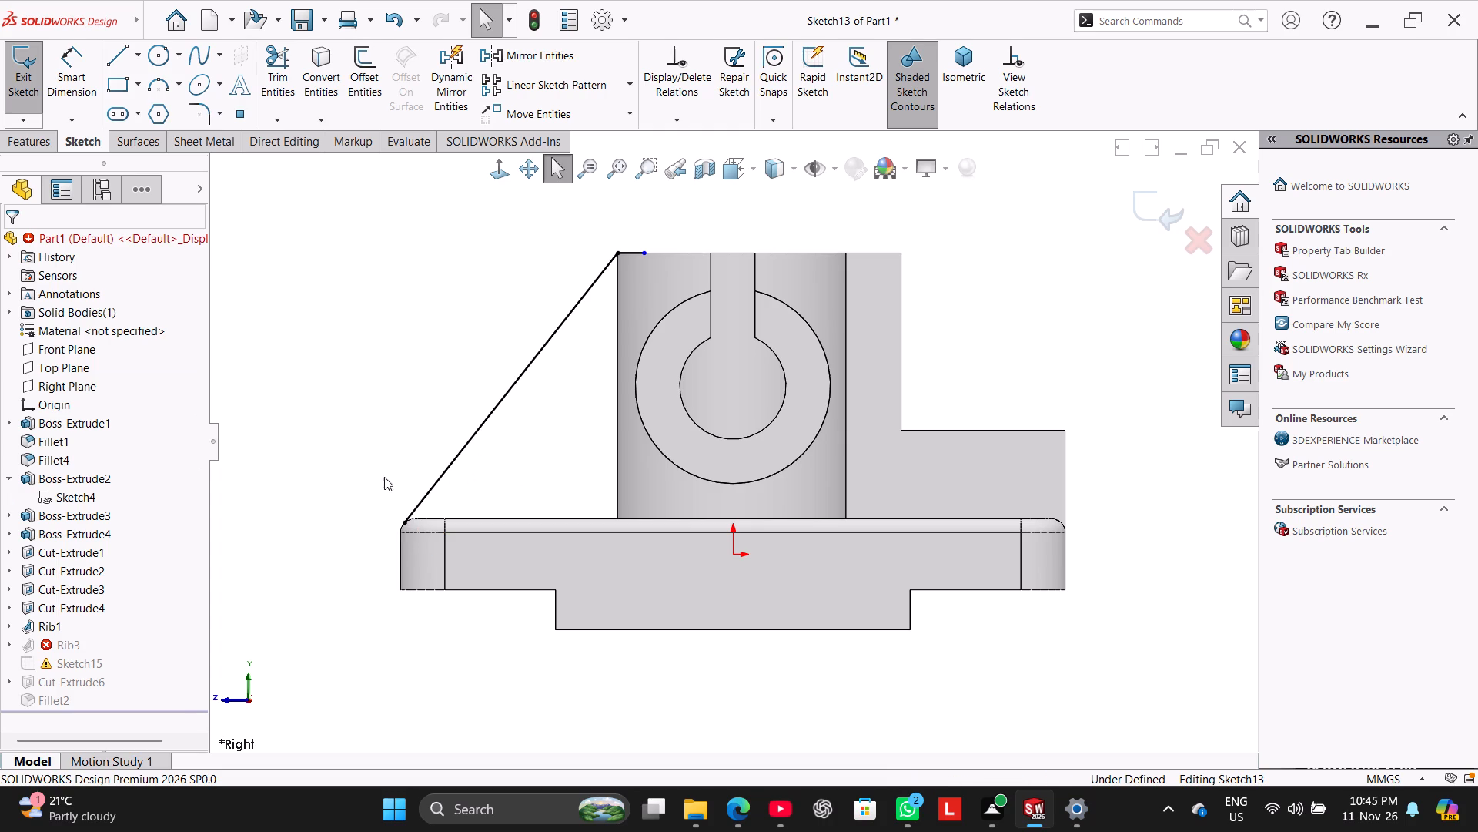
pyautogui.click(17, 75)
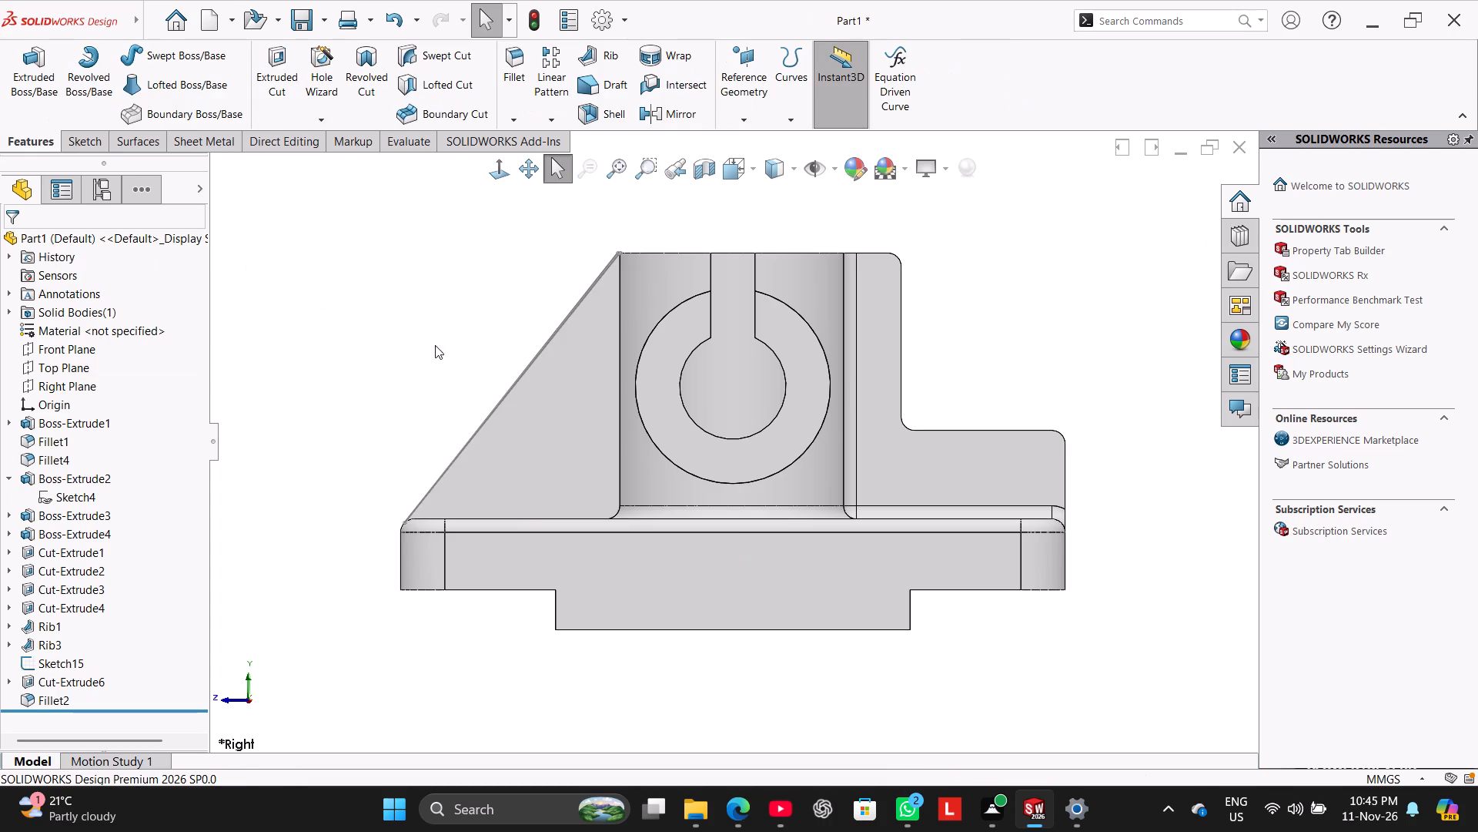
# Examine the rebuilt triangular rib and its junctions with the hub and base plate from several angles.
pyautogui.moveTo(426, 369); pyautogui.dragTo(474, 458, button='middle')
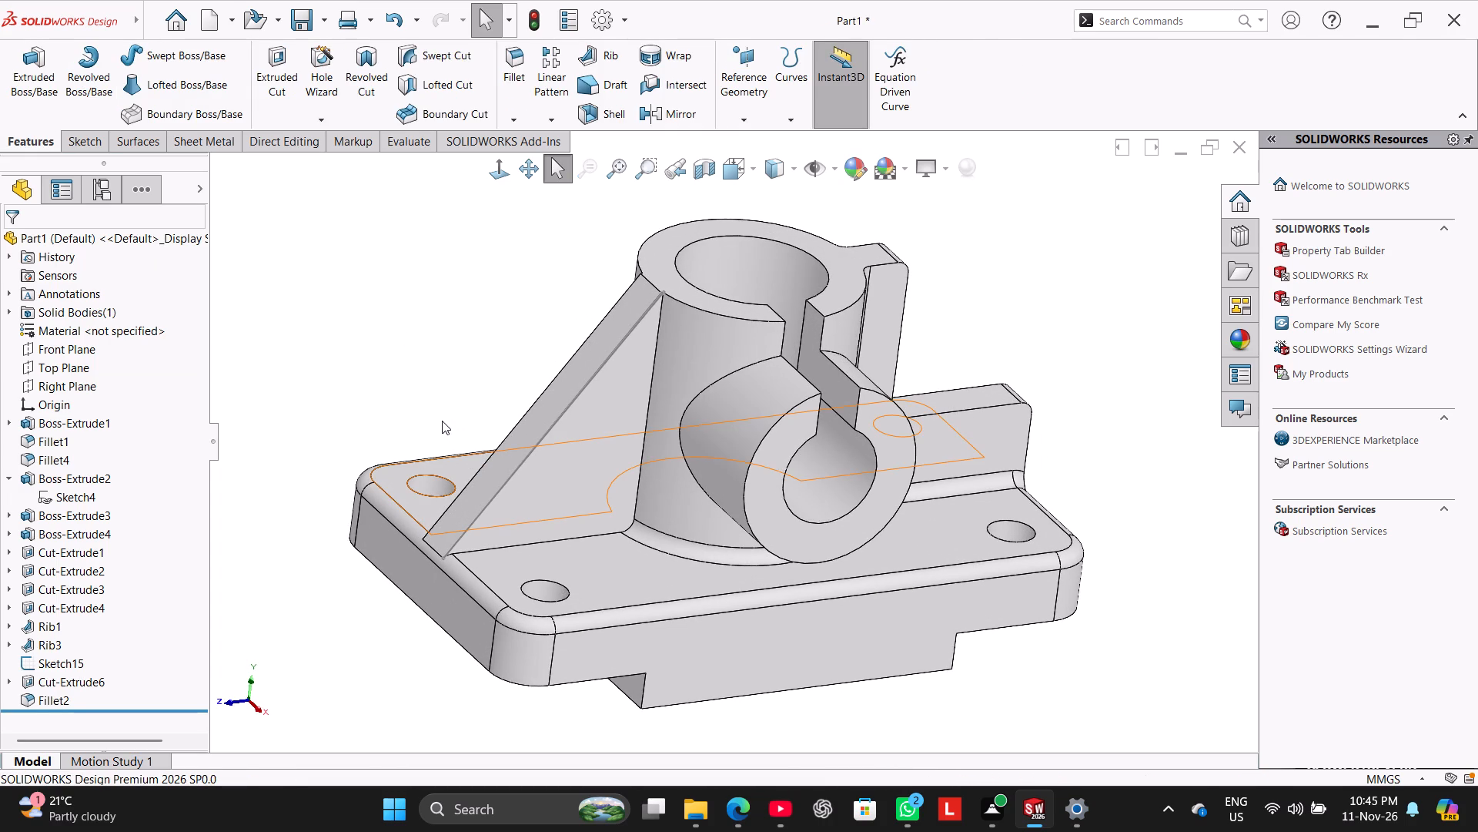
pyautogui.click(380, 312)
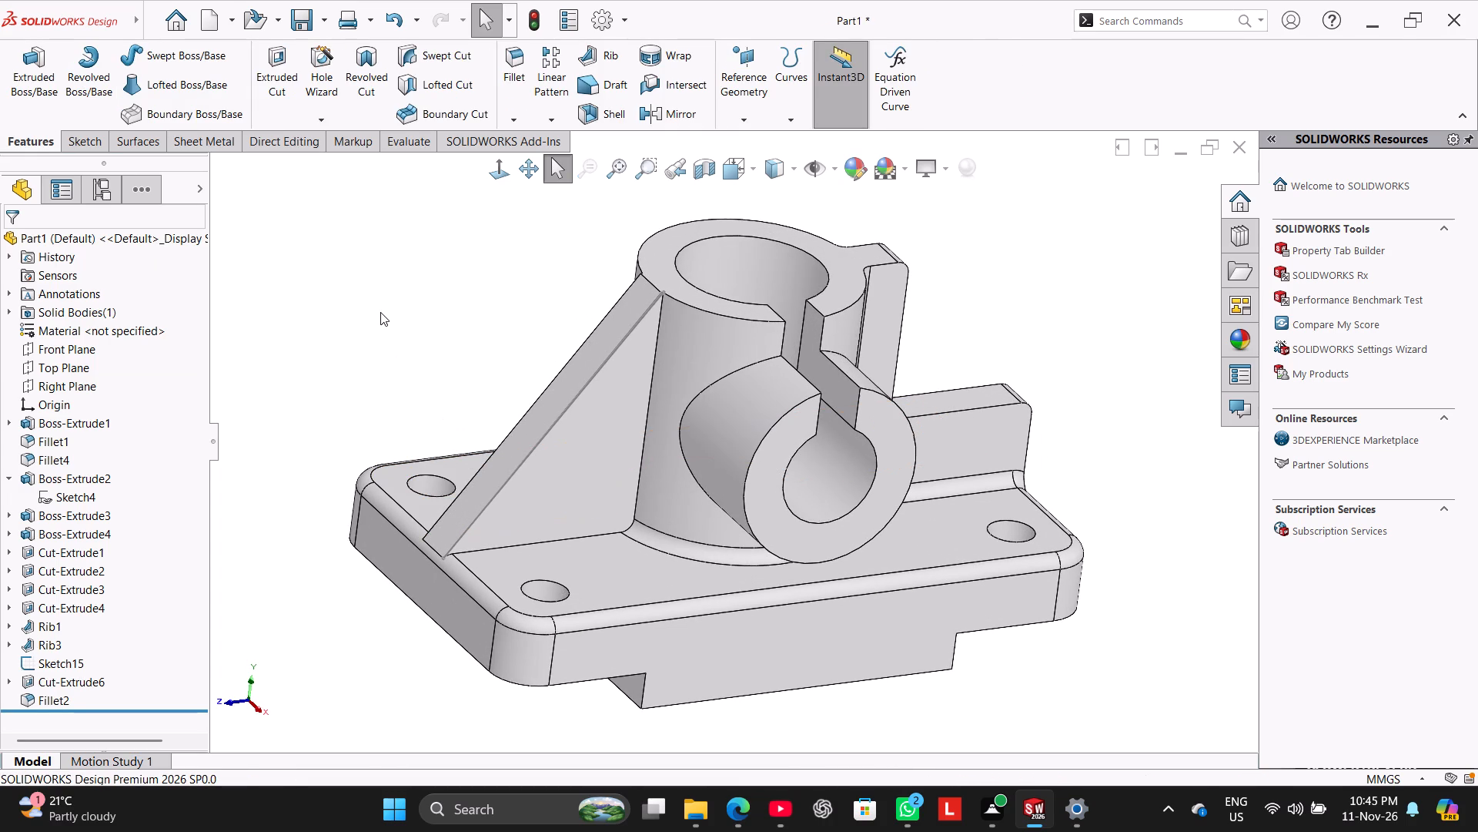
pyautogui.rightClick(607, 359)
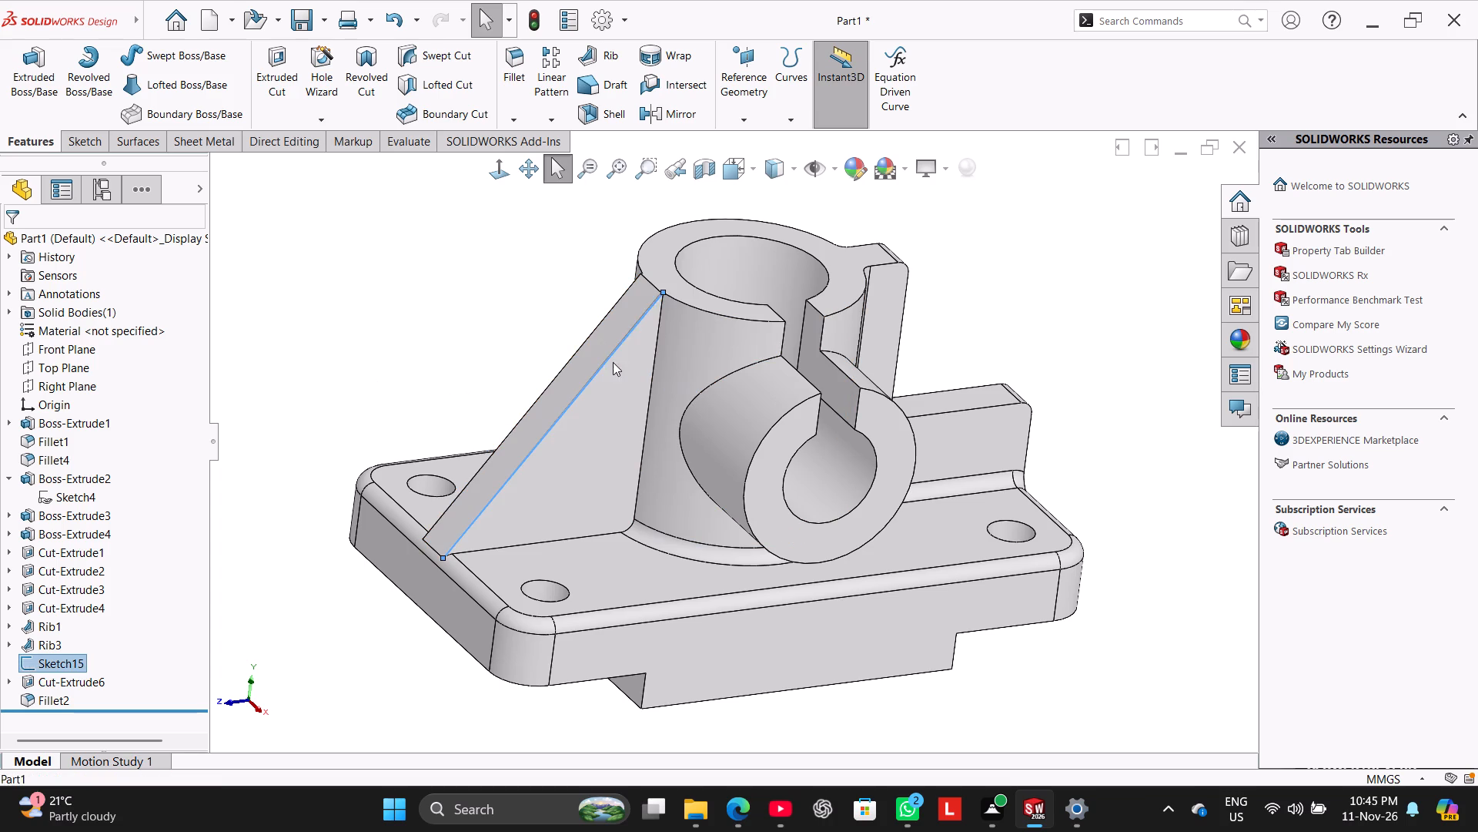
pyautogui.click(645, 337)
pyautogui.click(560, 291)
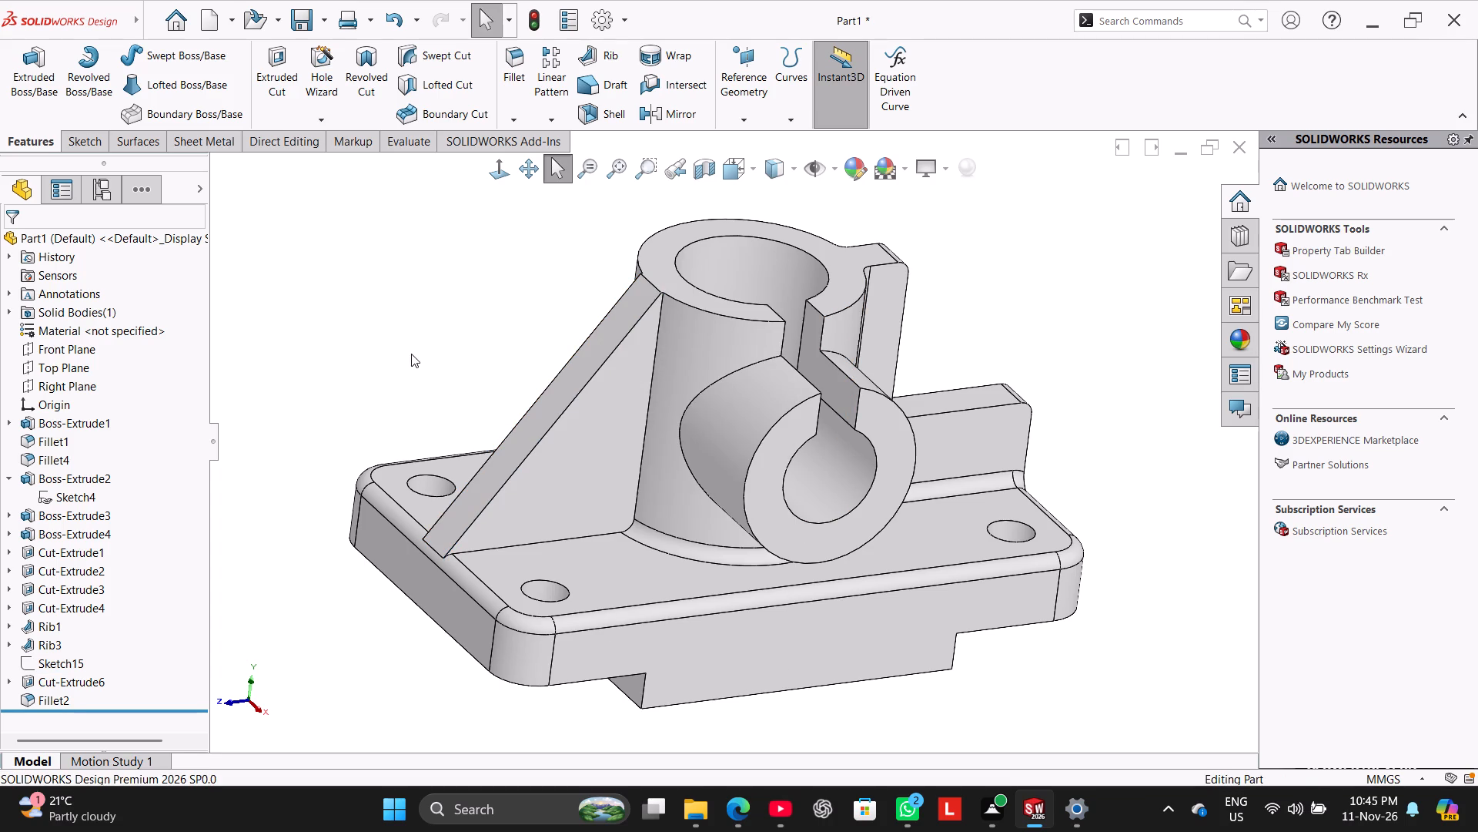
pyautogui.moveTo(416, 362); pyautogui.dragTo(376, 328, button='middle')
pyautogui.moveTo(379, 327); pyautogui.dragTo(385, 348, button='middle')
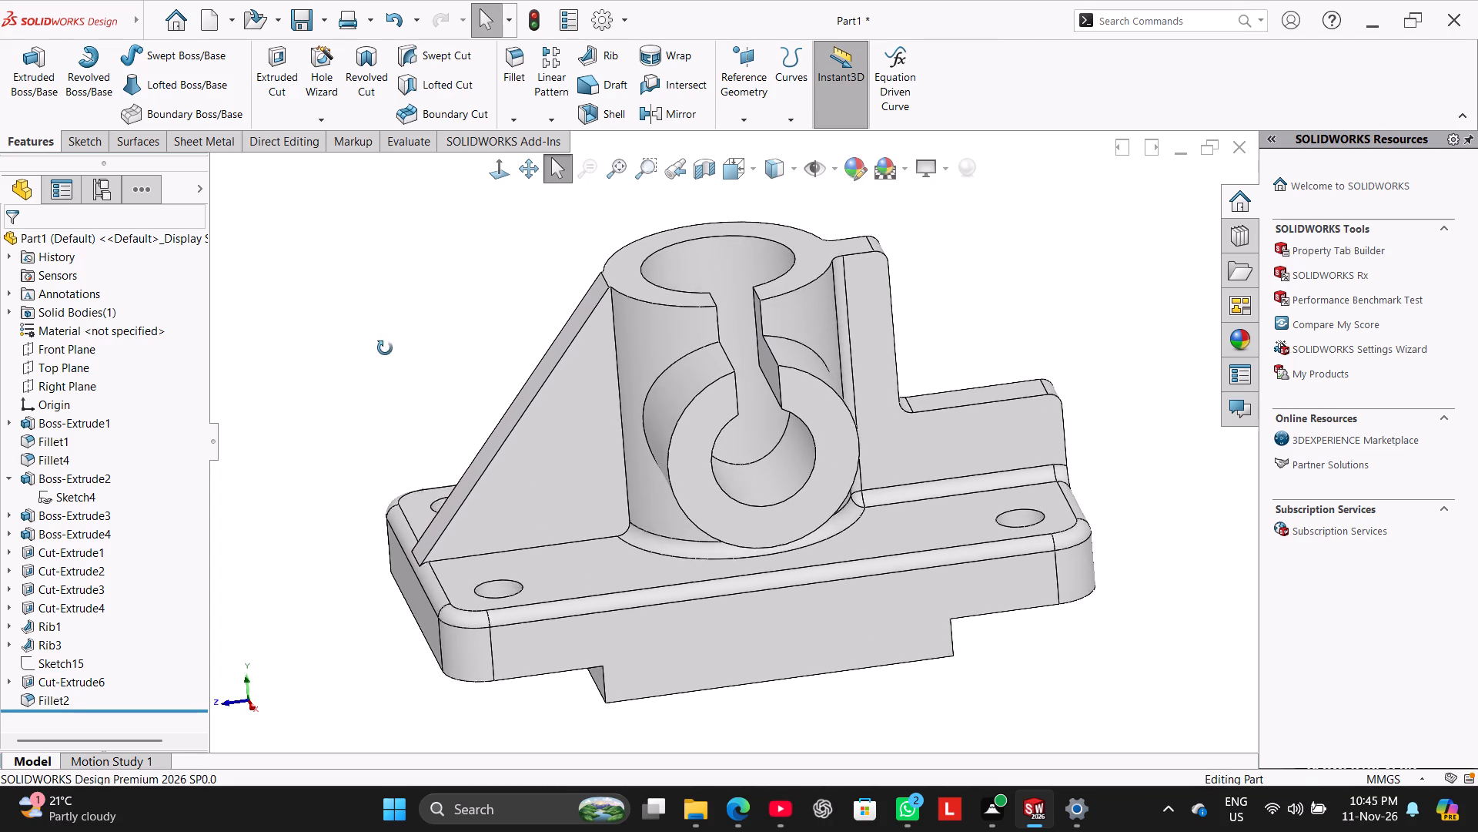
pyautogui.moveTo(385, 348); pyautogui.dragTo(362, 311, button='middle')
pyautogui.click(5, 646)
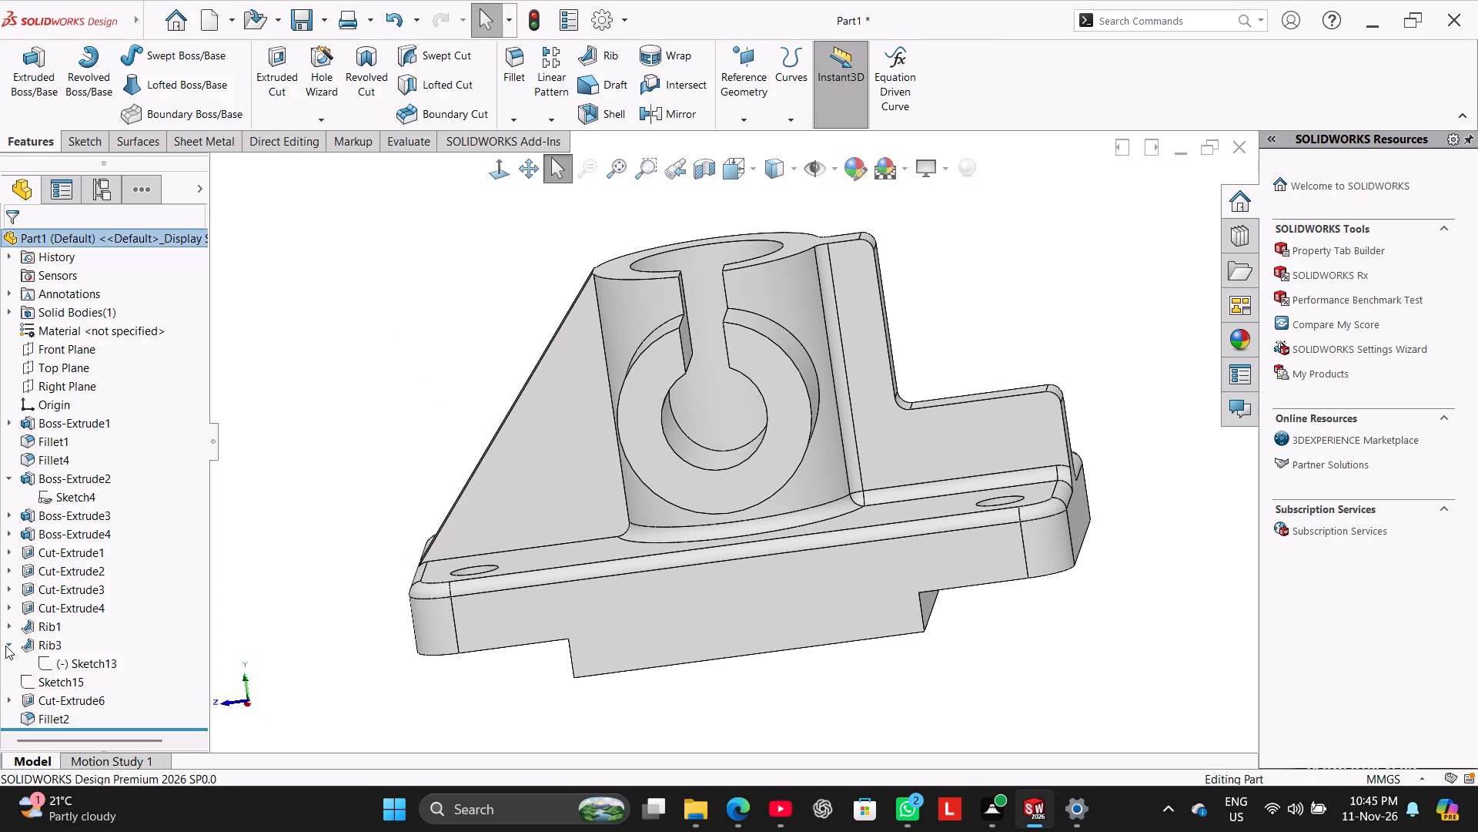
pyautogui.click(11, 644)
# Open Sketch15 for editing and examine the upper and lower ends of its narrow profile along the triangular rib's slope.
pyautogui.click(45, 659)
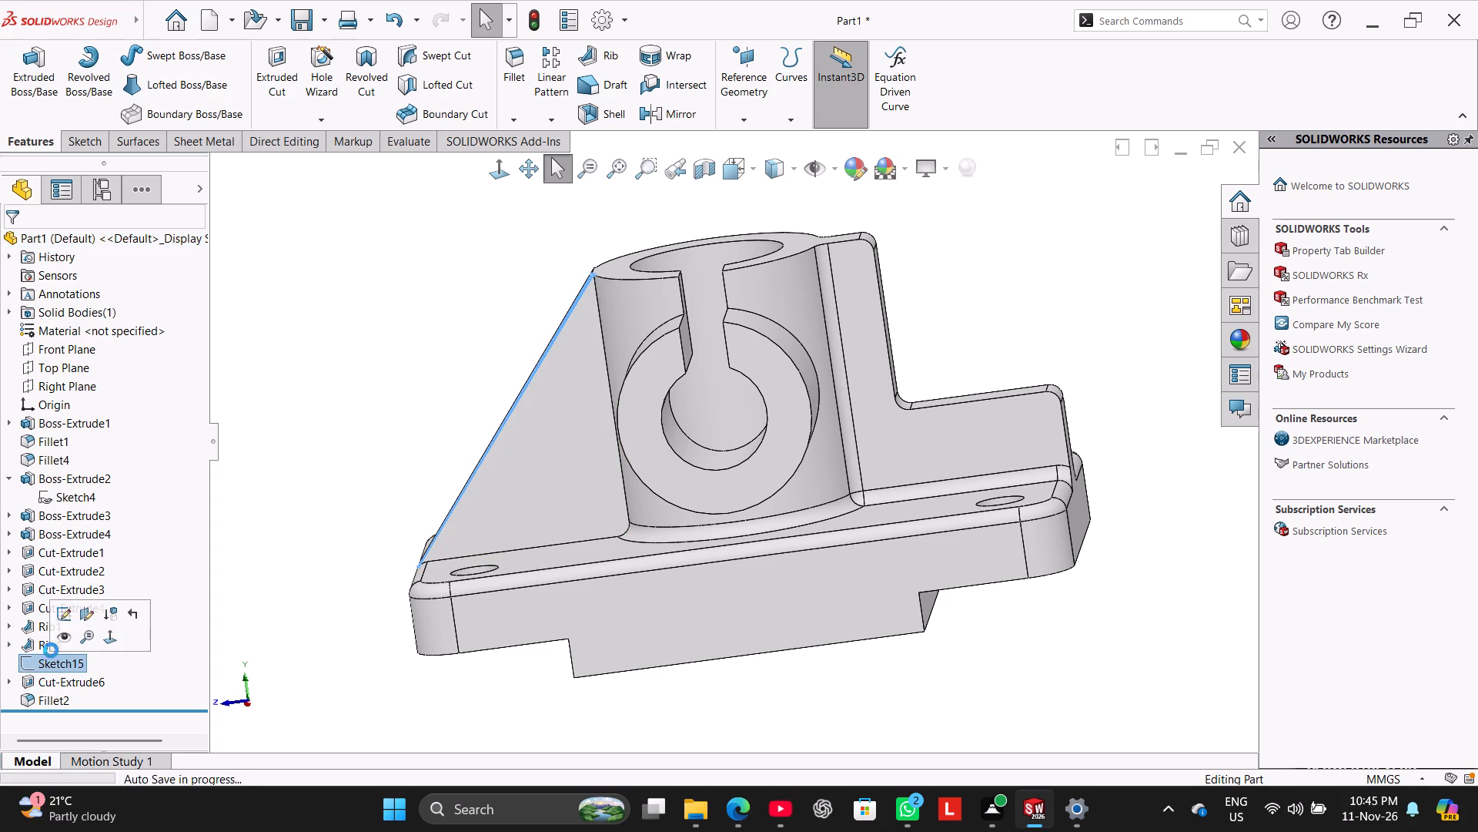
pyautogui.click(72, 617)
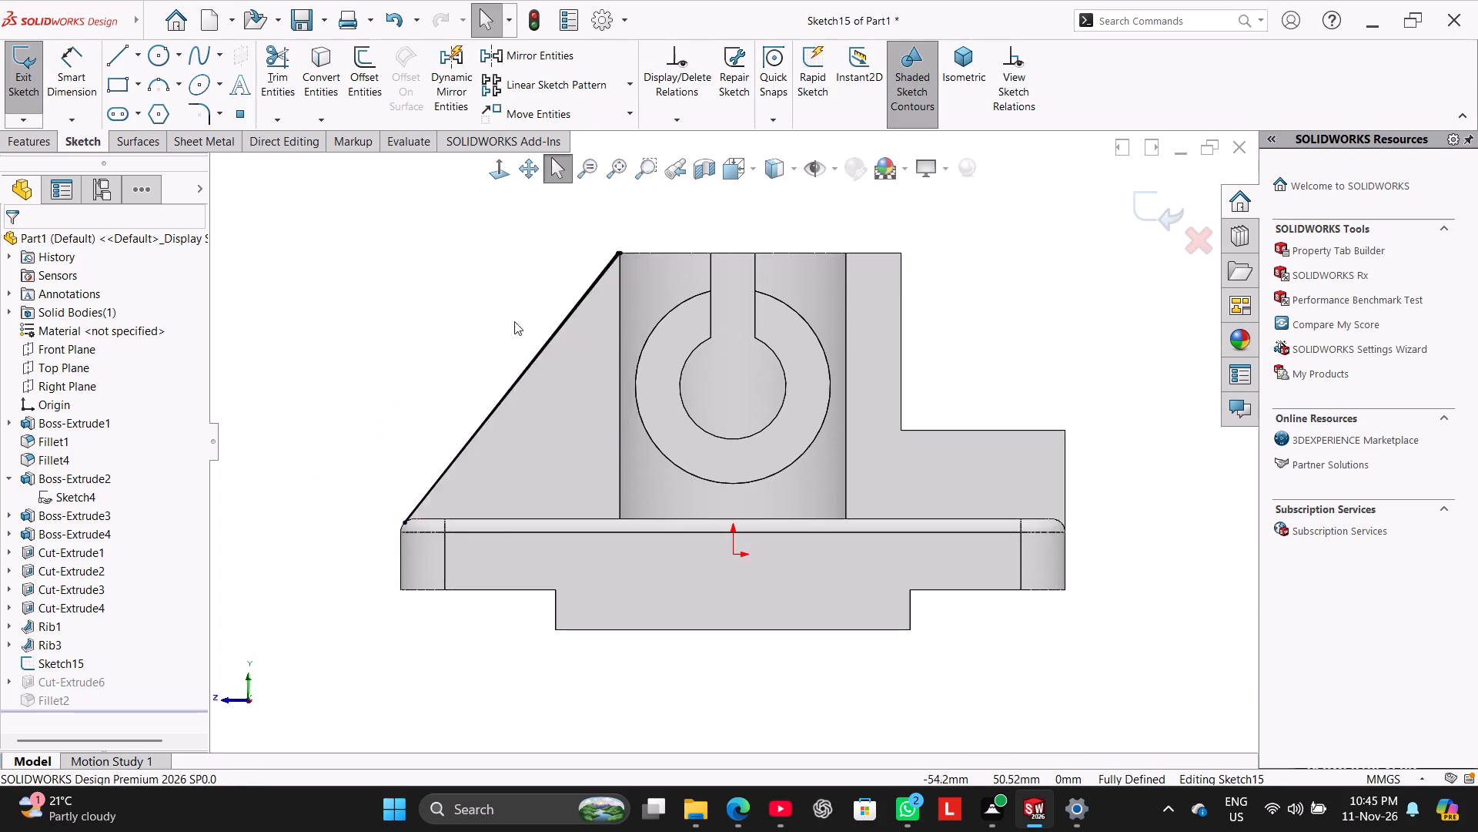
pyautogui.scroll(-7, 597, 290)
pyautogui.scroll(-7, 811, 276)
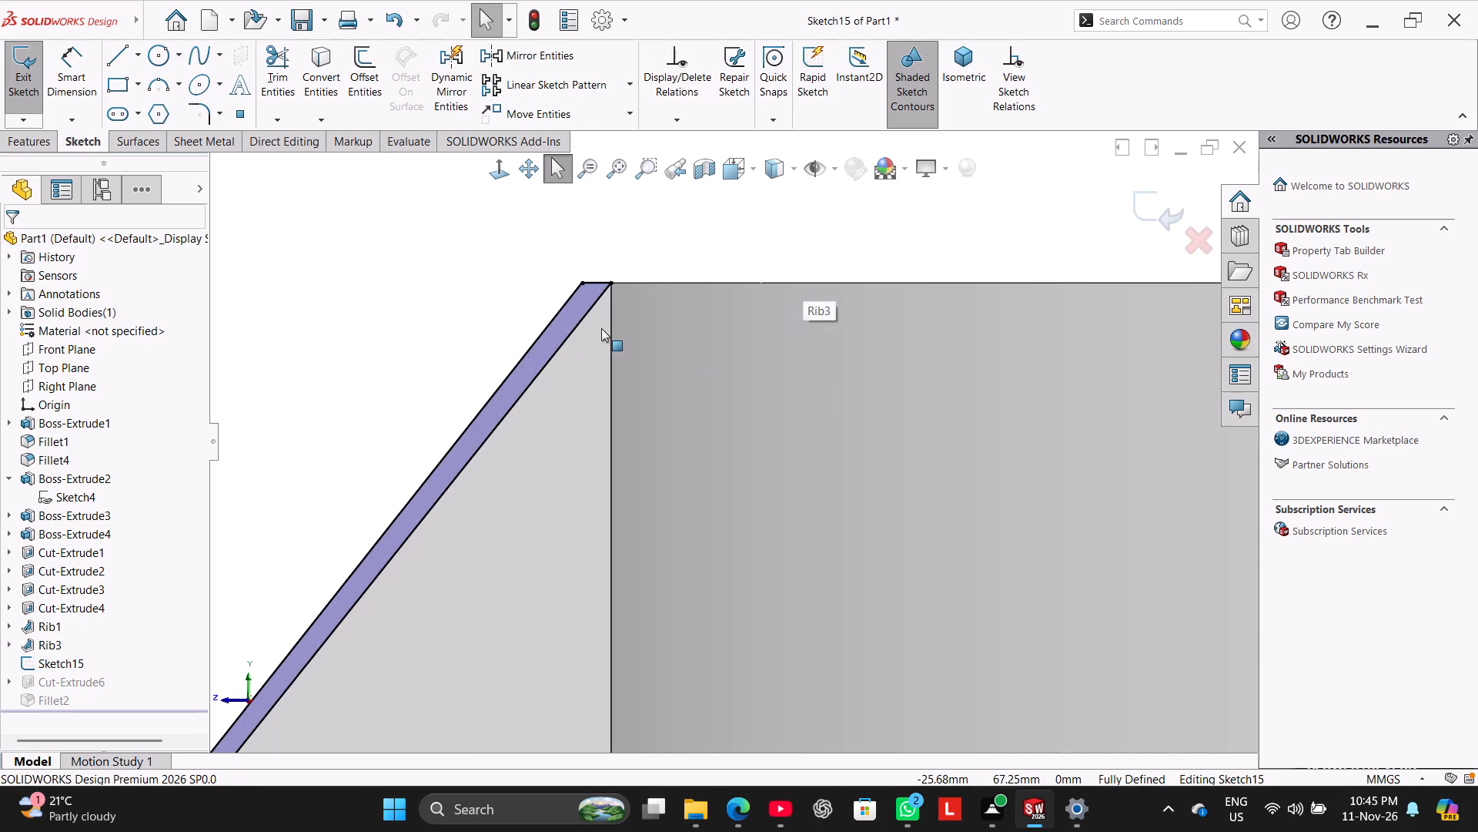
pyautogui.scroll(-2, 601, 328)
pyautogui.scroll(19, 600, 330)
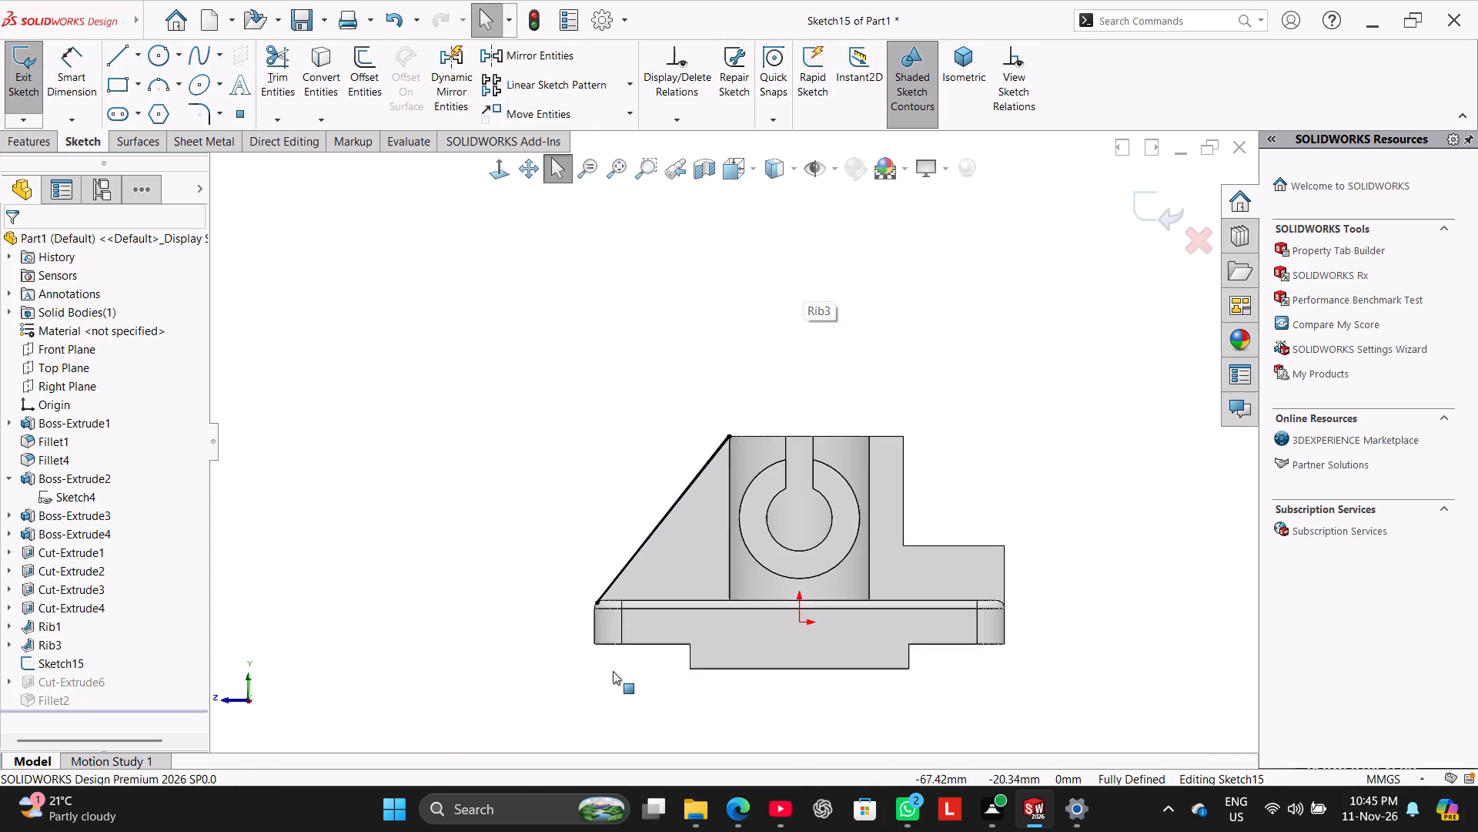
pyautogui.scroll(-8, 617, 517)
pyautogui.scroll(3, 848, 566)
pyautogui.scroll(-2, 783, 598)
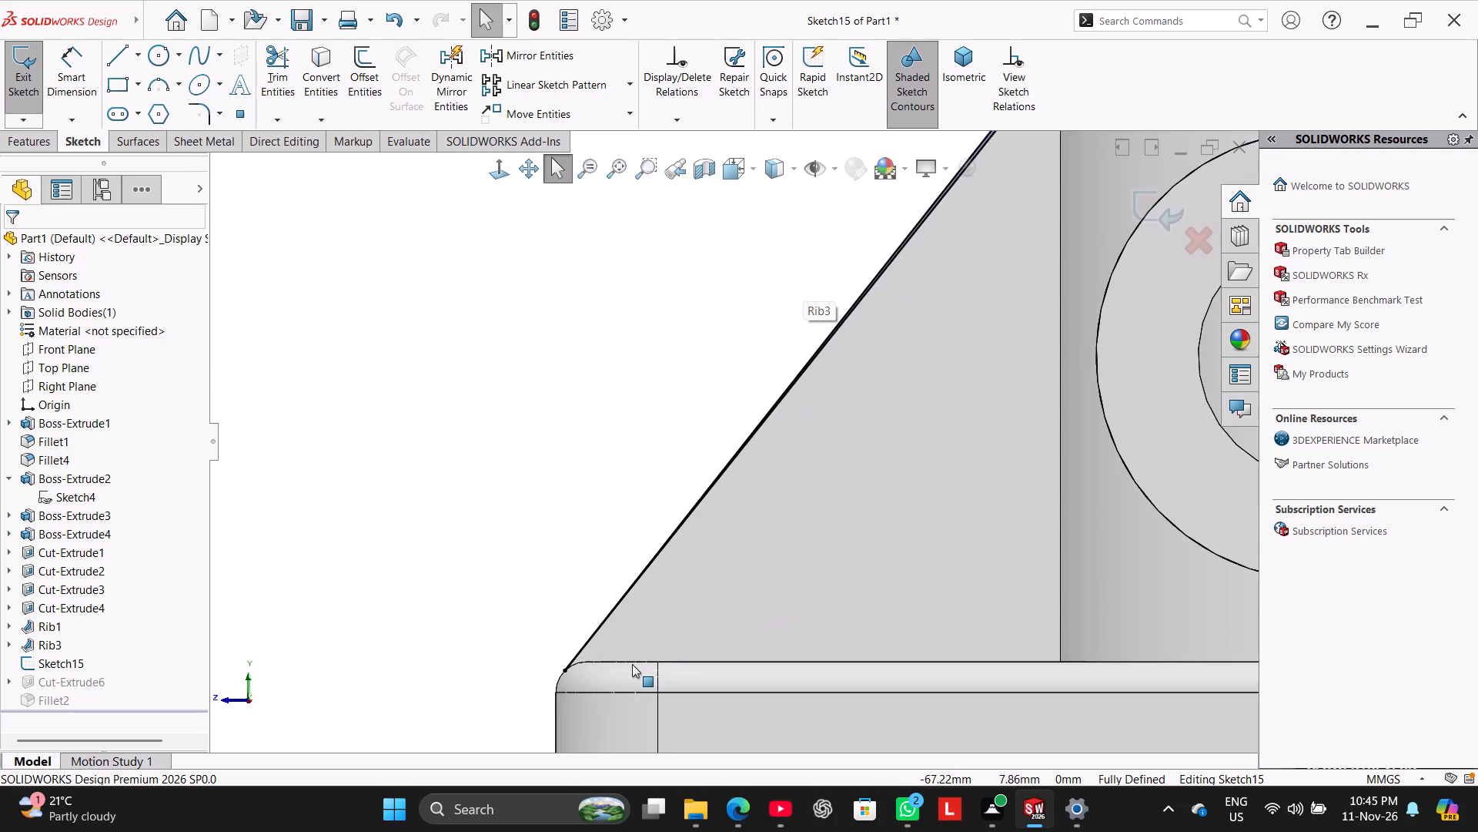
pyautogui.scroll(-7, 617, 655)
pyautogui.scroll(-6, 574, 539)
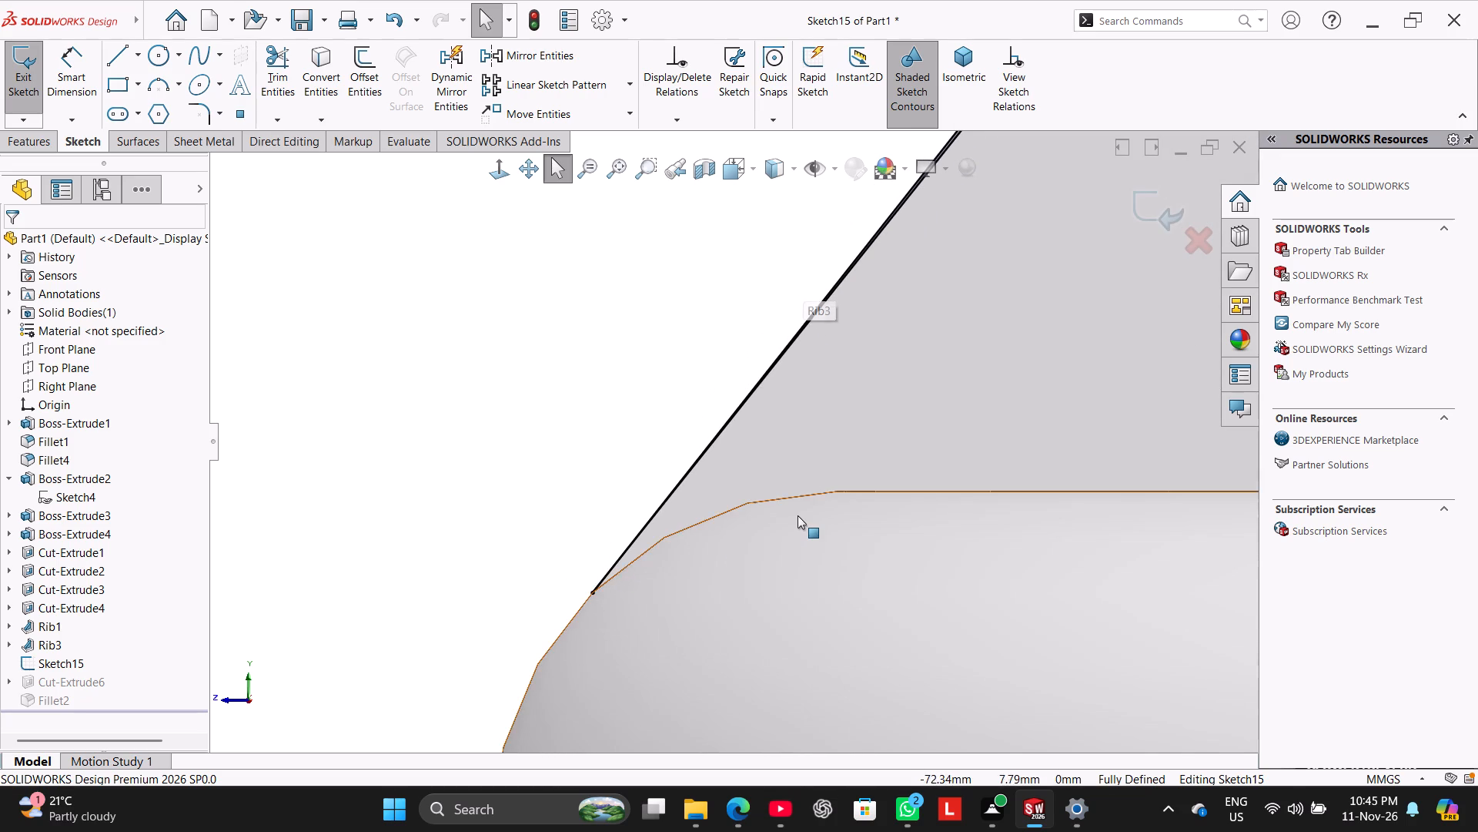
pyautogui.scroll(20, 800, 512)
pyautogui.scroll(1, 800, 512)
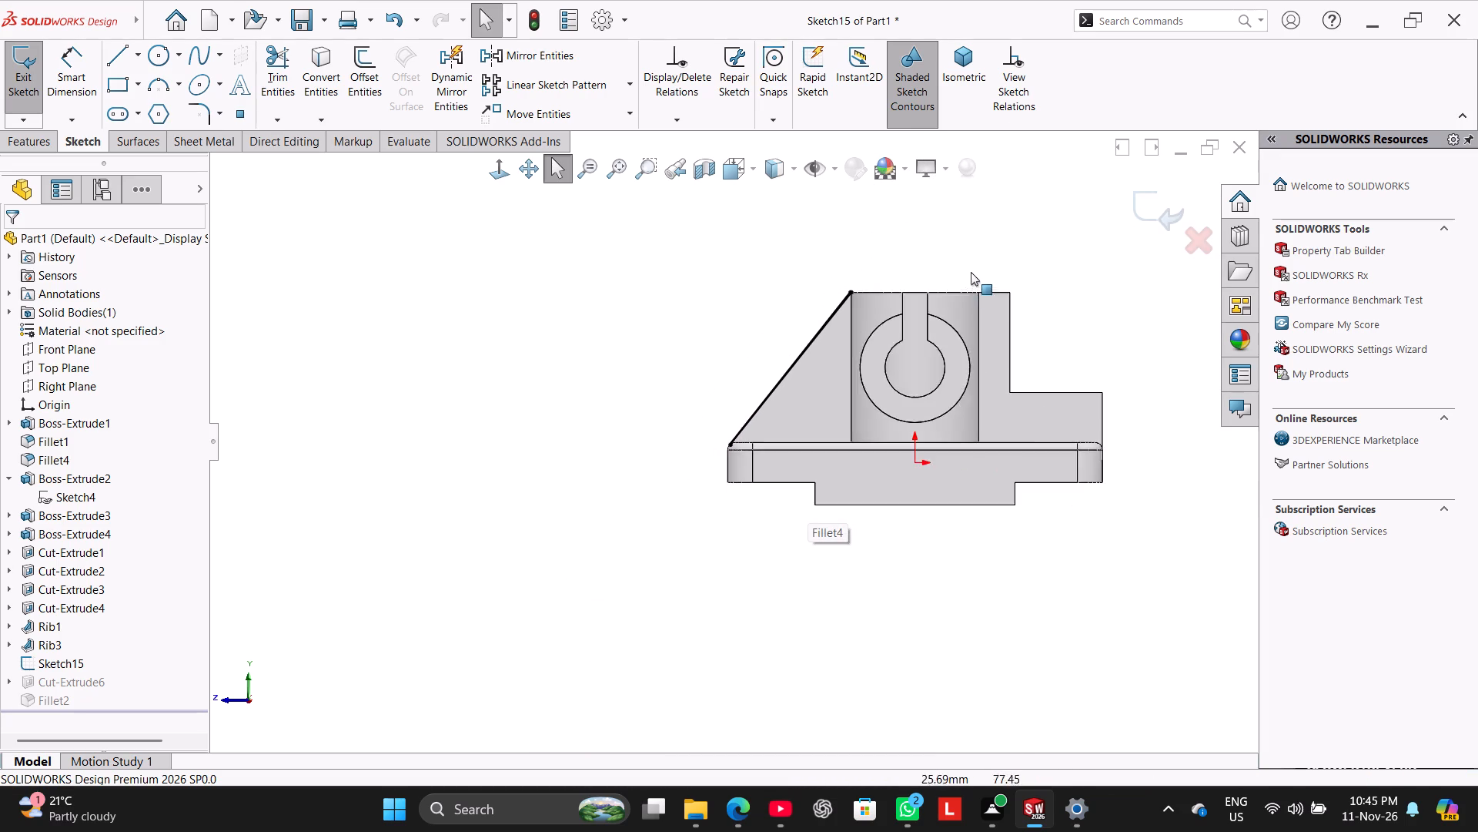
pyautogui.scroll(-12, 961, 280)
pyautogui.scroll(-4, 838, 291)
pyautogui.scroll(-3, 905, 404)
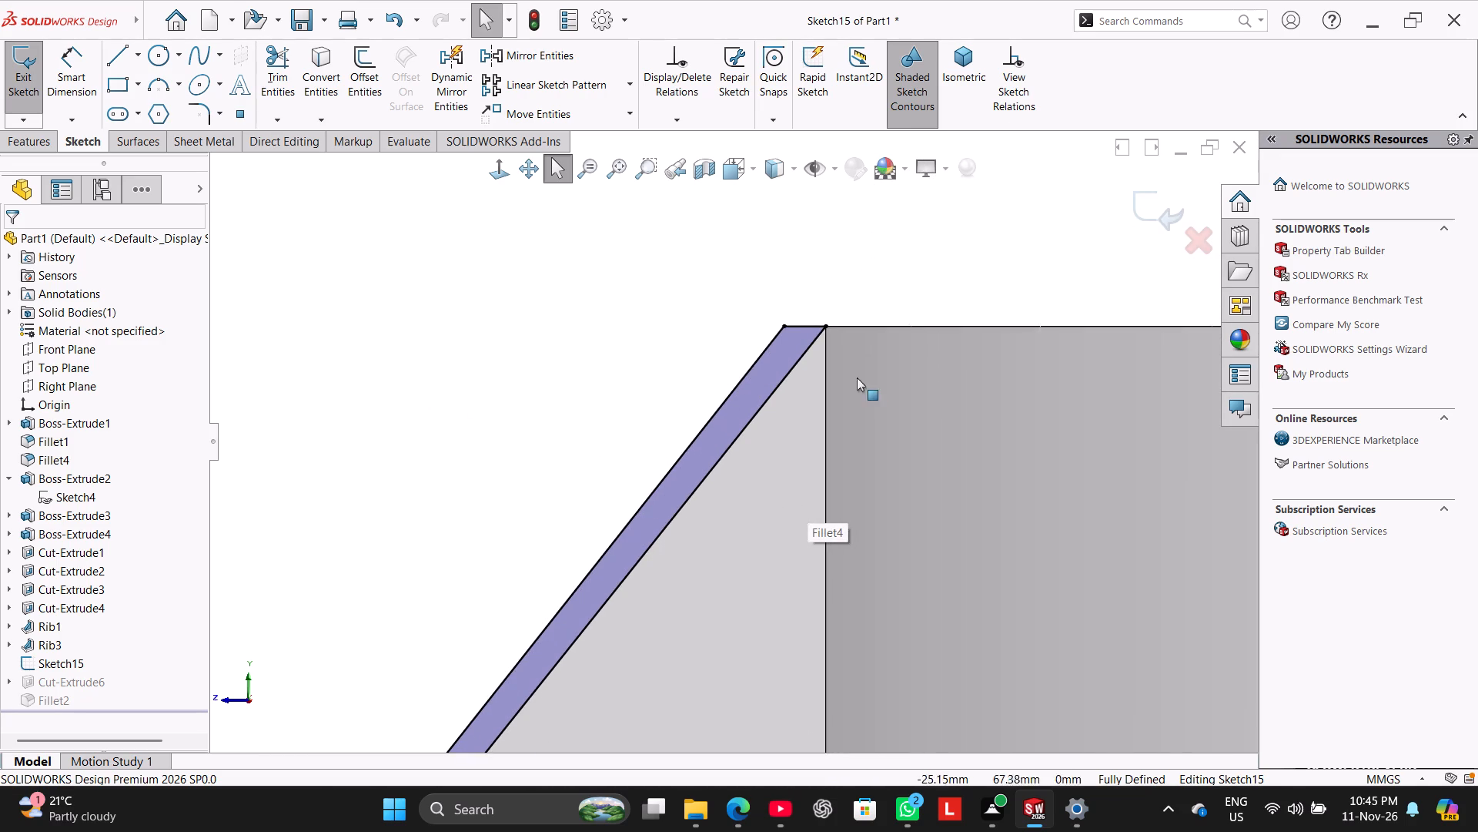
pyautogui.scroll(-2, 857, 377)
pyautogui.moveTo(607, 360); pyautogui.dragTo(594, 344, button='middle')
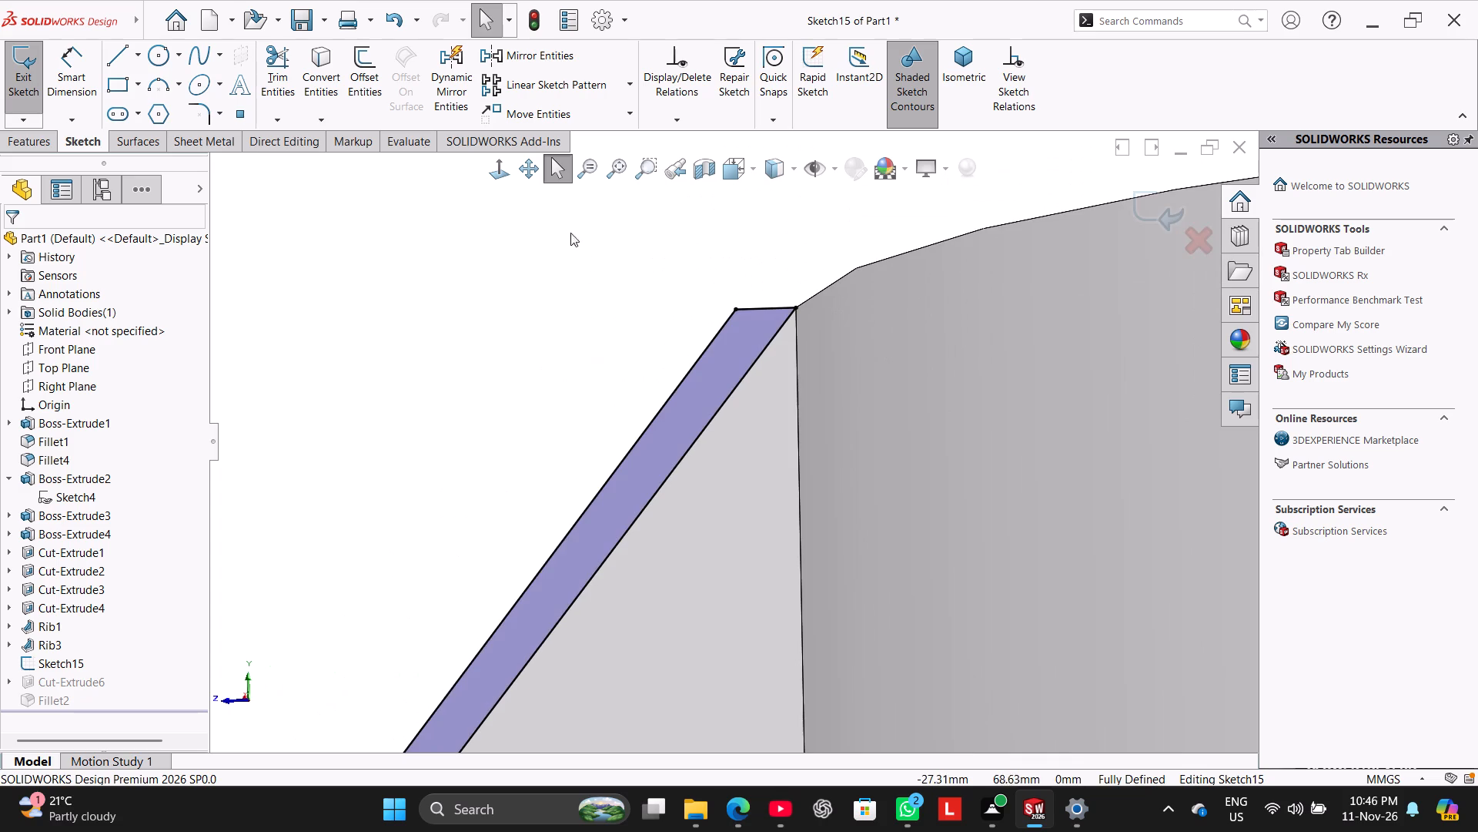
# Extrude-cut the Sketch15 profile Through All along the triangular rib's sloped edge and inspect the result.
pyautogui.click(500, 169)
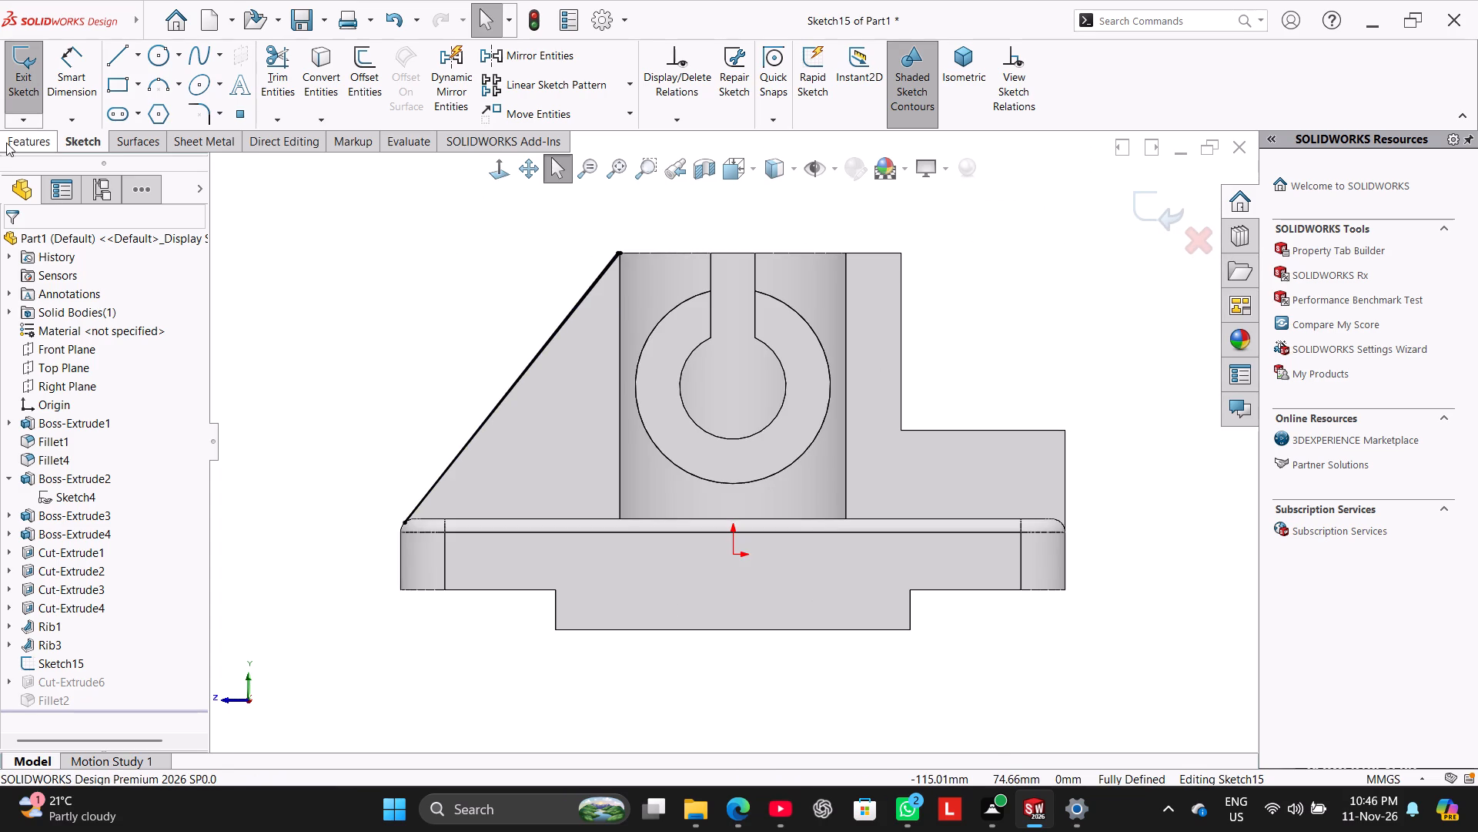
pyautogui.click(6, 143)
pyautogui.click(254, 92)
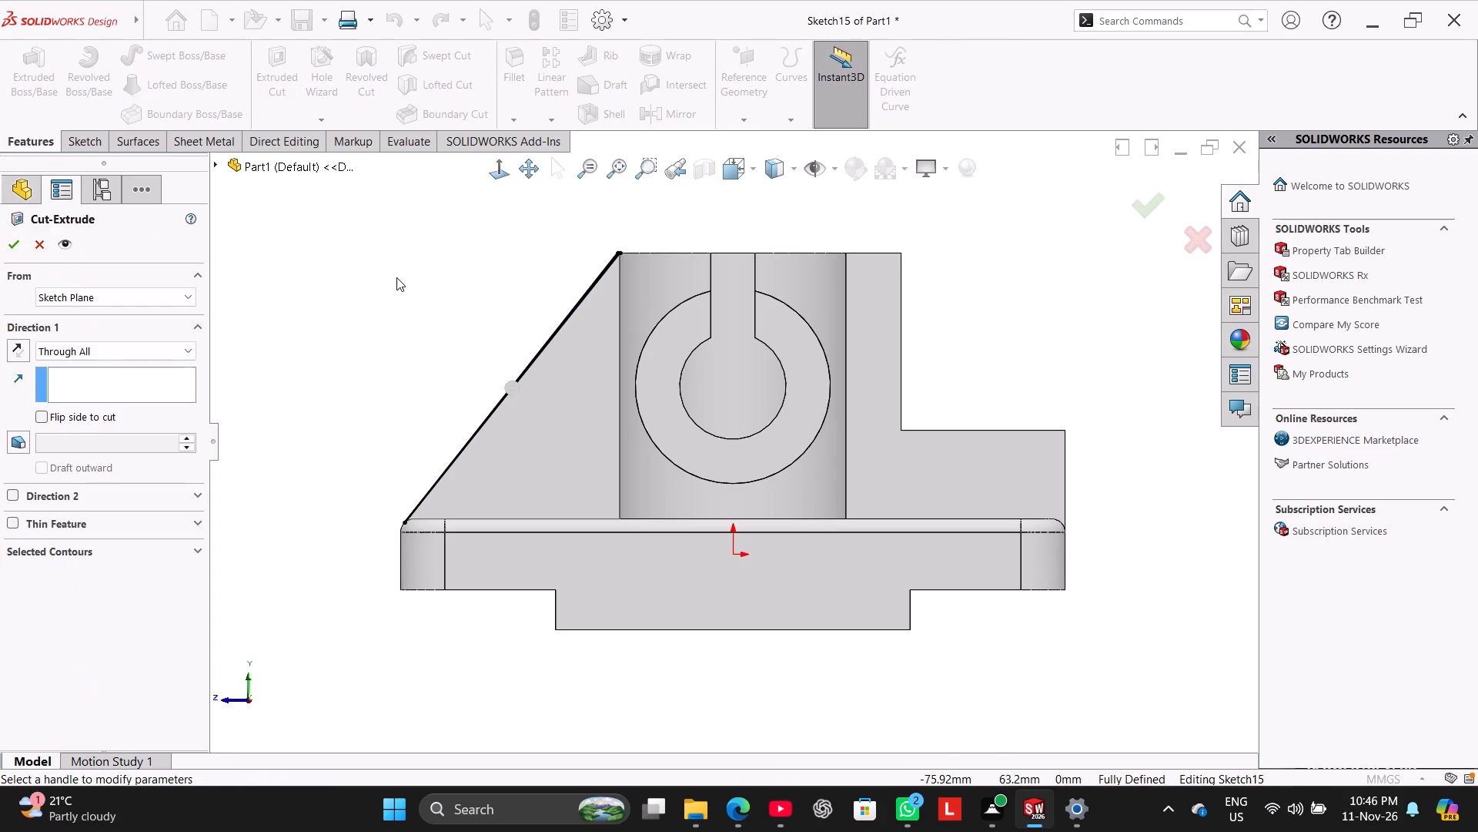
pyautogui.moveTo(406, 307); pyautogui.dragTo(455, 498, button='middle')
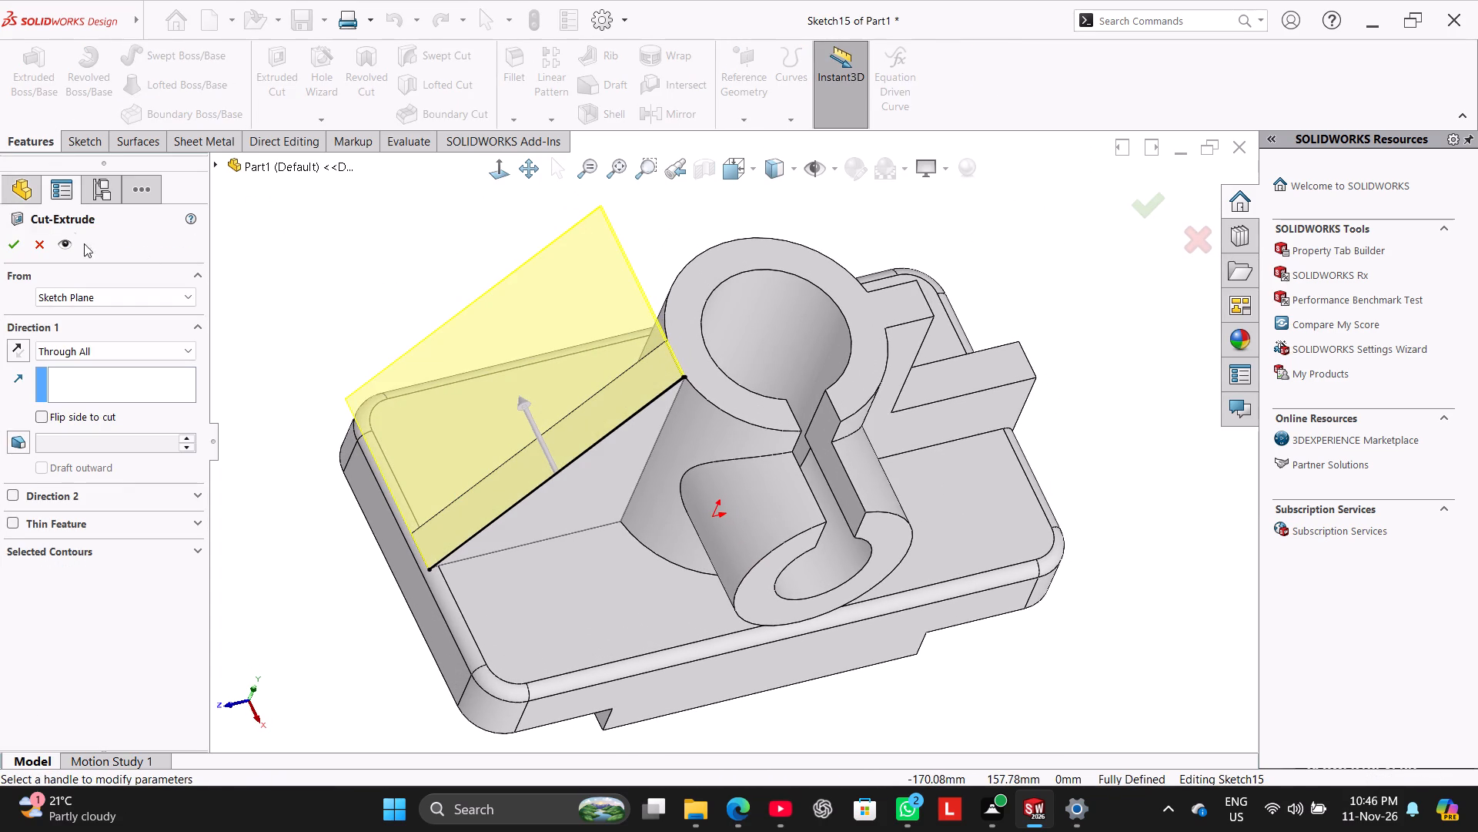
pyautogui.click(2, 249)
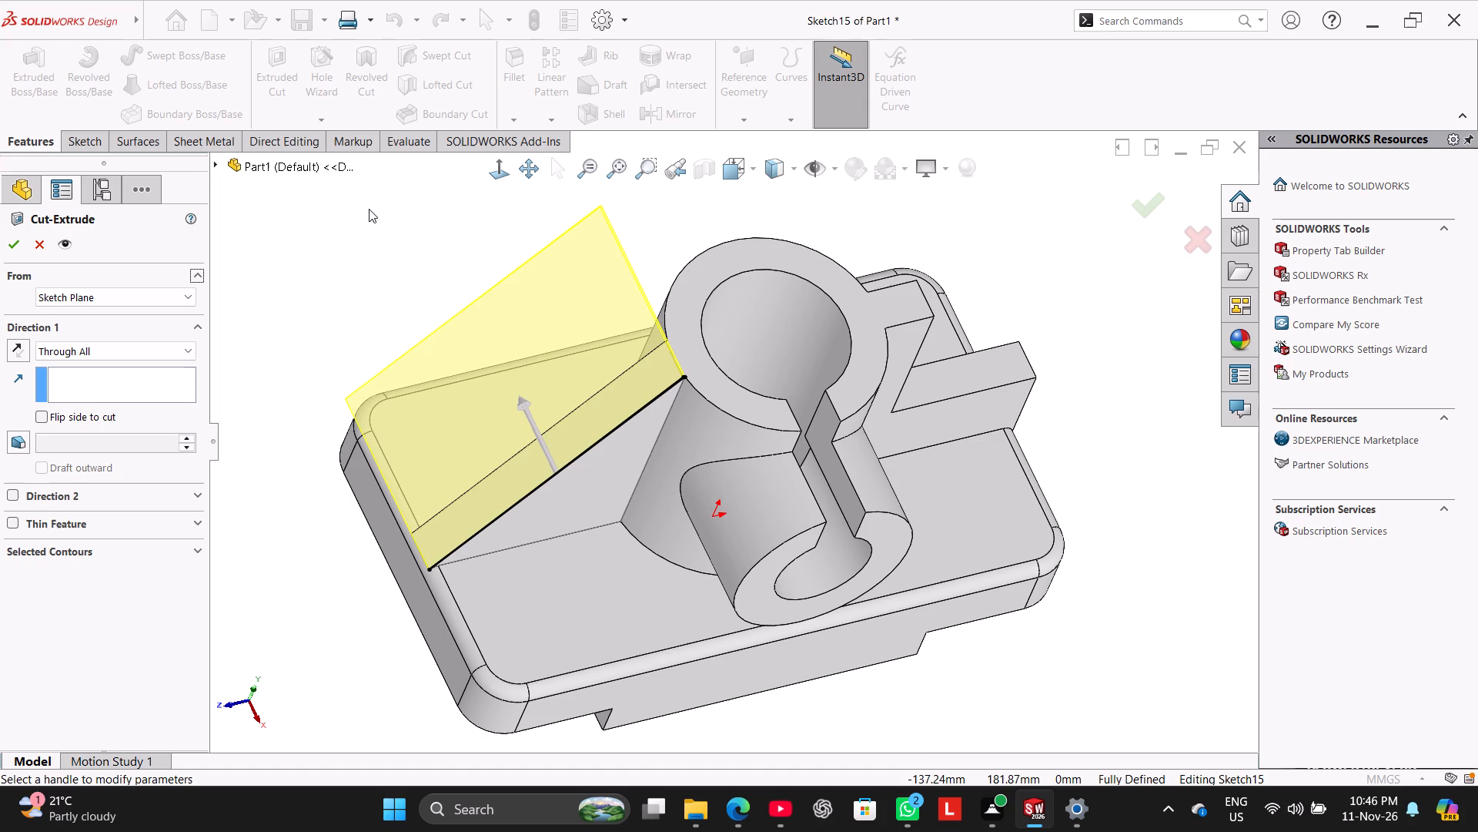
pyautogui.click(17, 240)
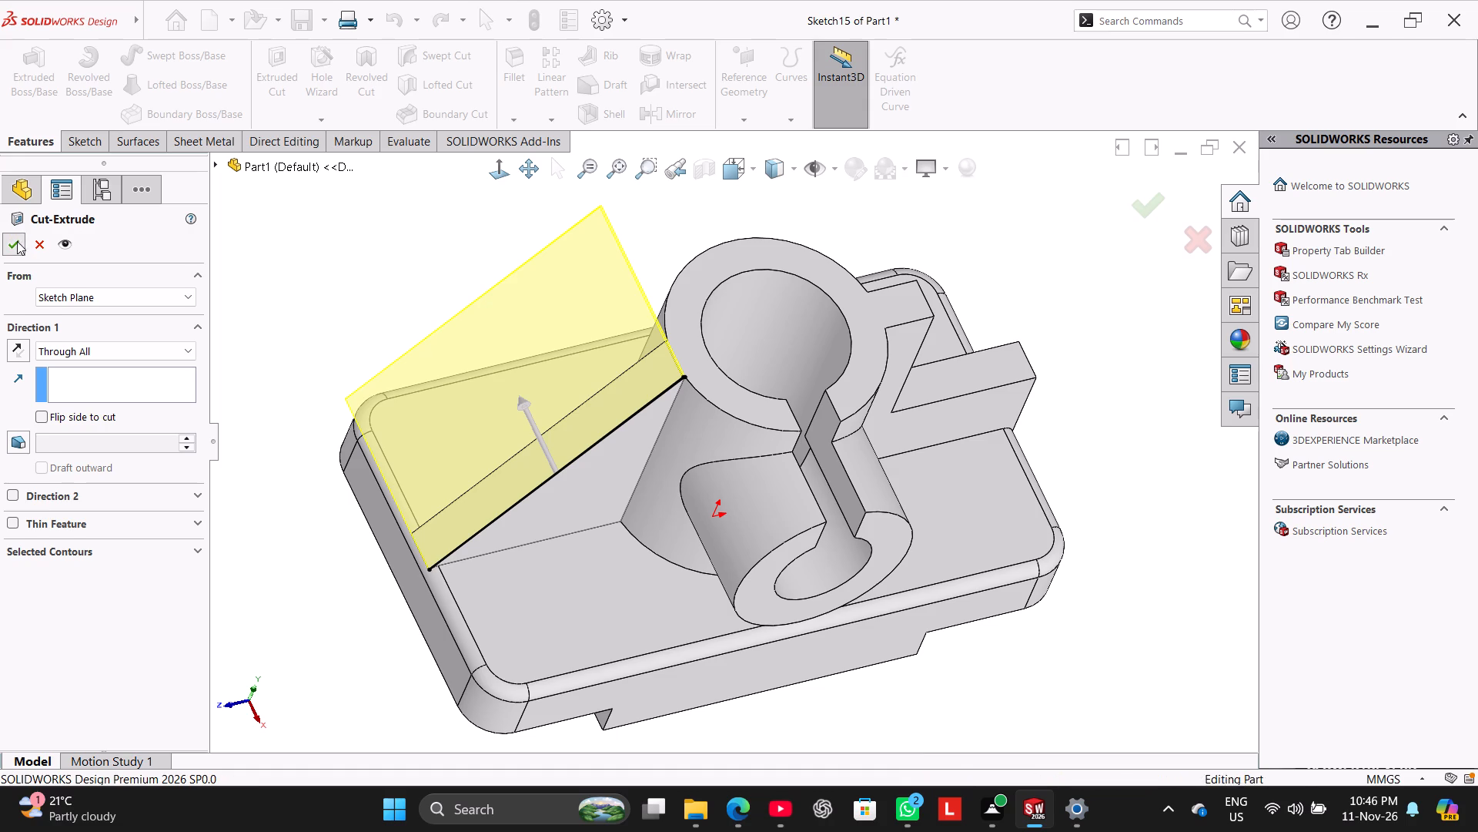
pyautogui.click(378, 251)
pyautogui.moveTo(378, 267); pyautogui.dragTo(315, 160, button='middle')
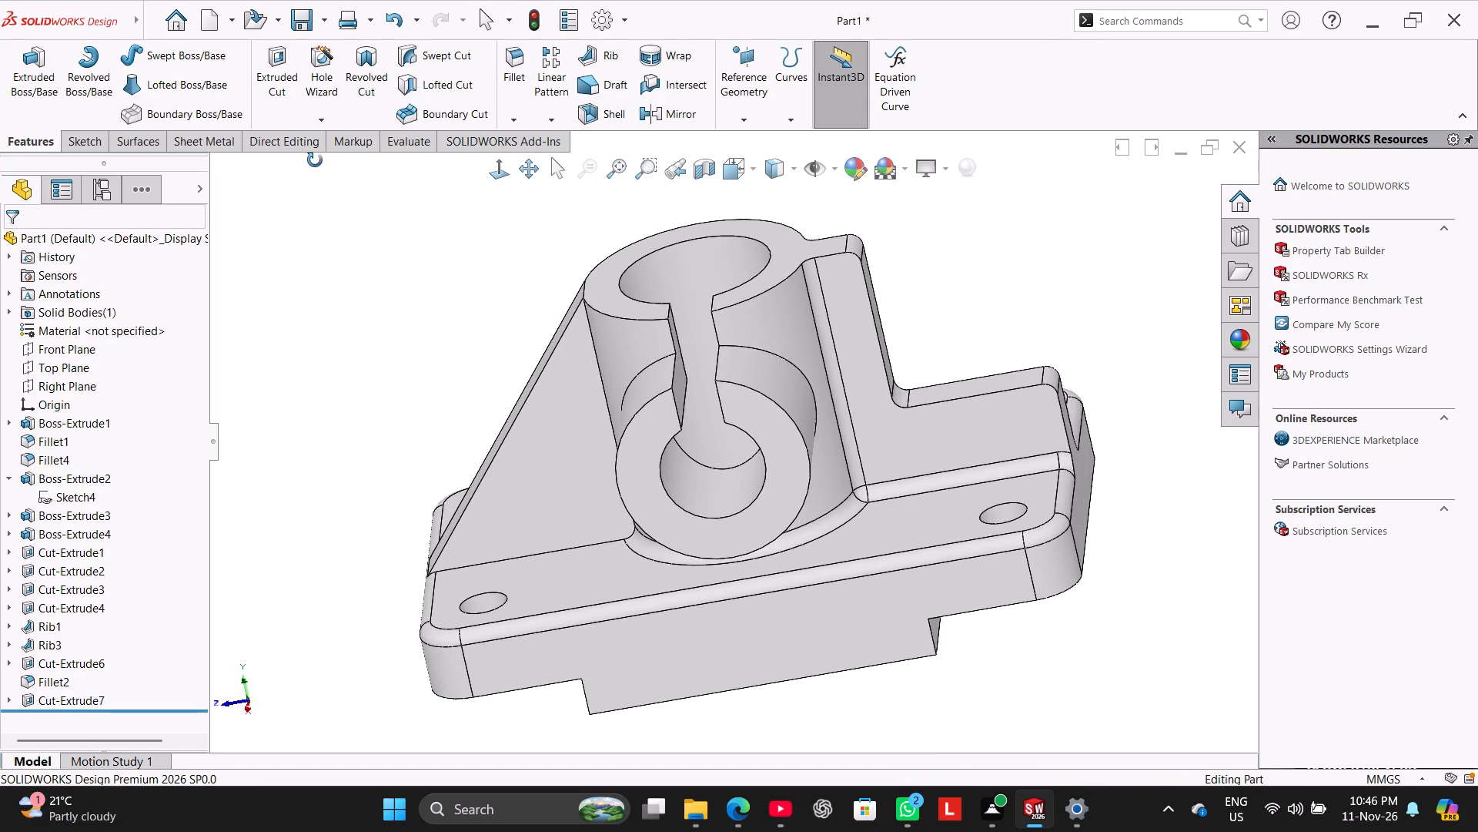
pyautogui.moveTo(315, 160); pyautogui.dragTo(385, 233, button='middle')
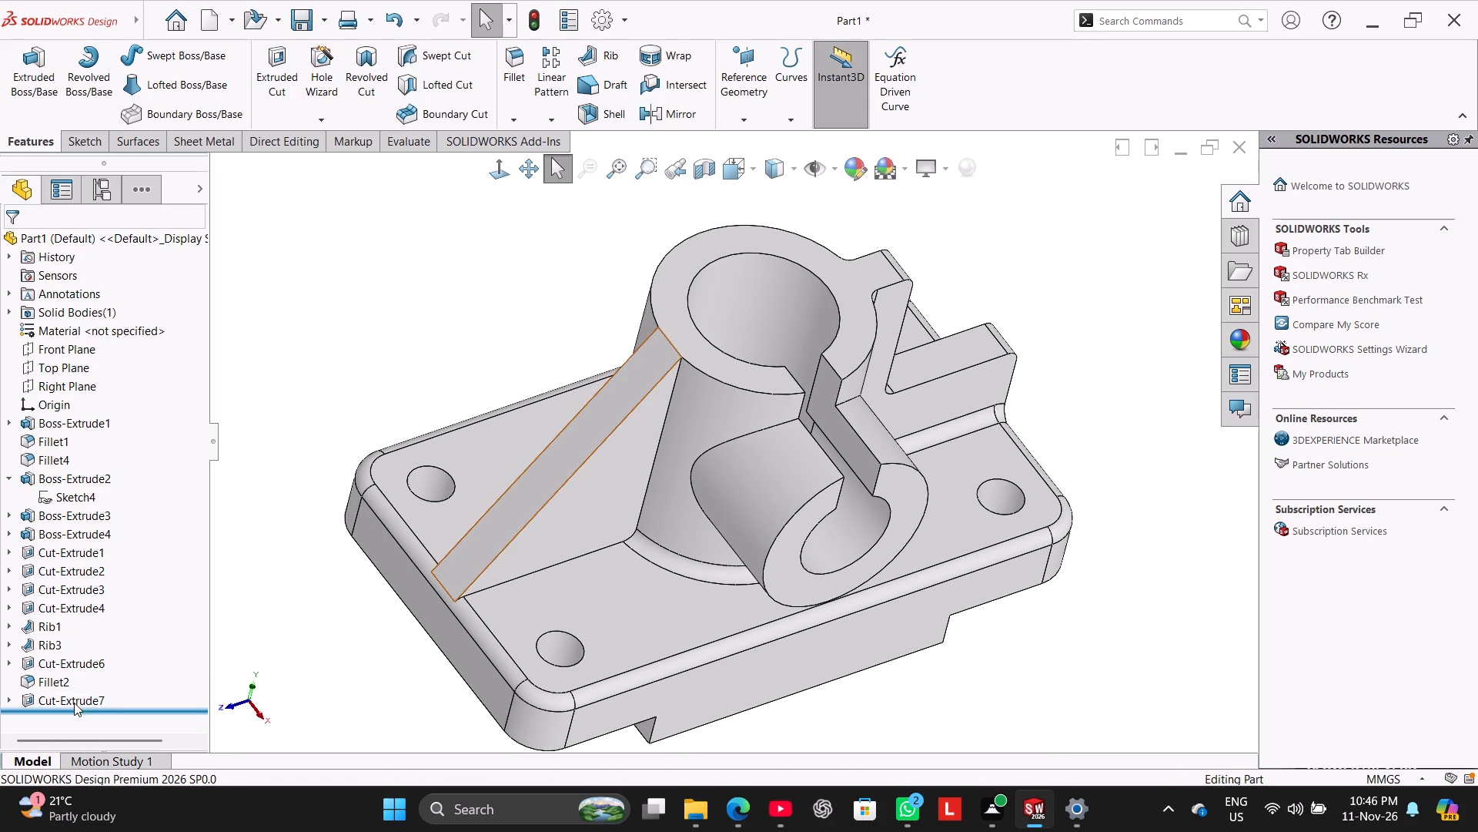
# Reorder Fillet2 in the feature history so it comes after the new sloped-edge cut.
pyautogui.moveTo(63, 683); pyautogui.dragTo(106, 707)
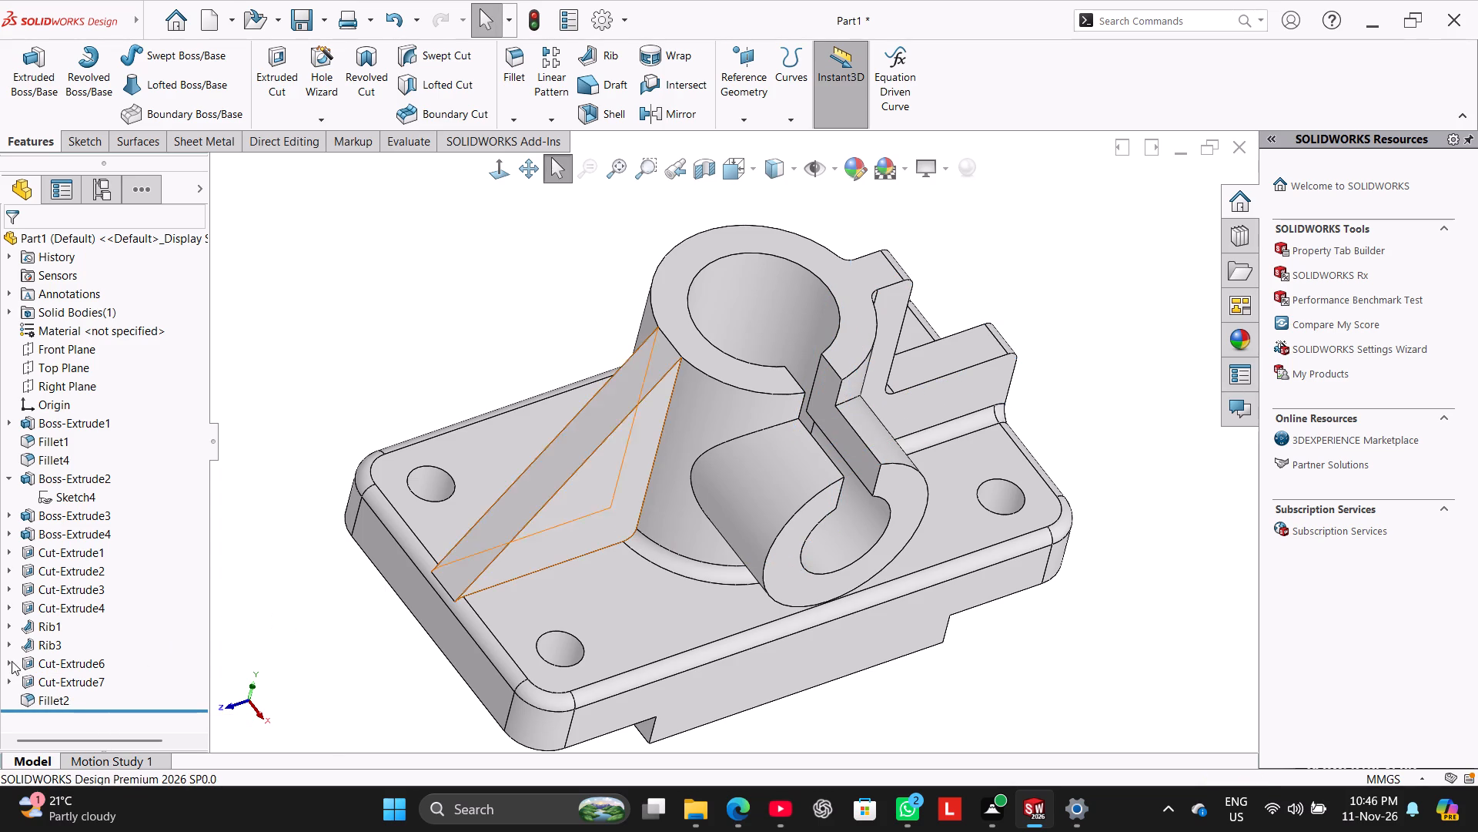
# Edit Fillet2 to include the triangular rib's edges with the base plate and hub on the cross-boss side.
pyautogui.rightClick(40, 698)
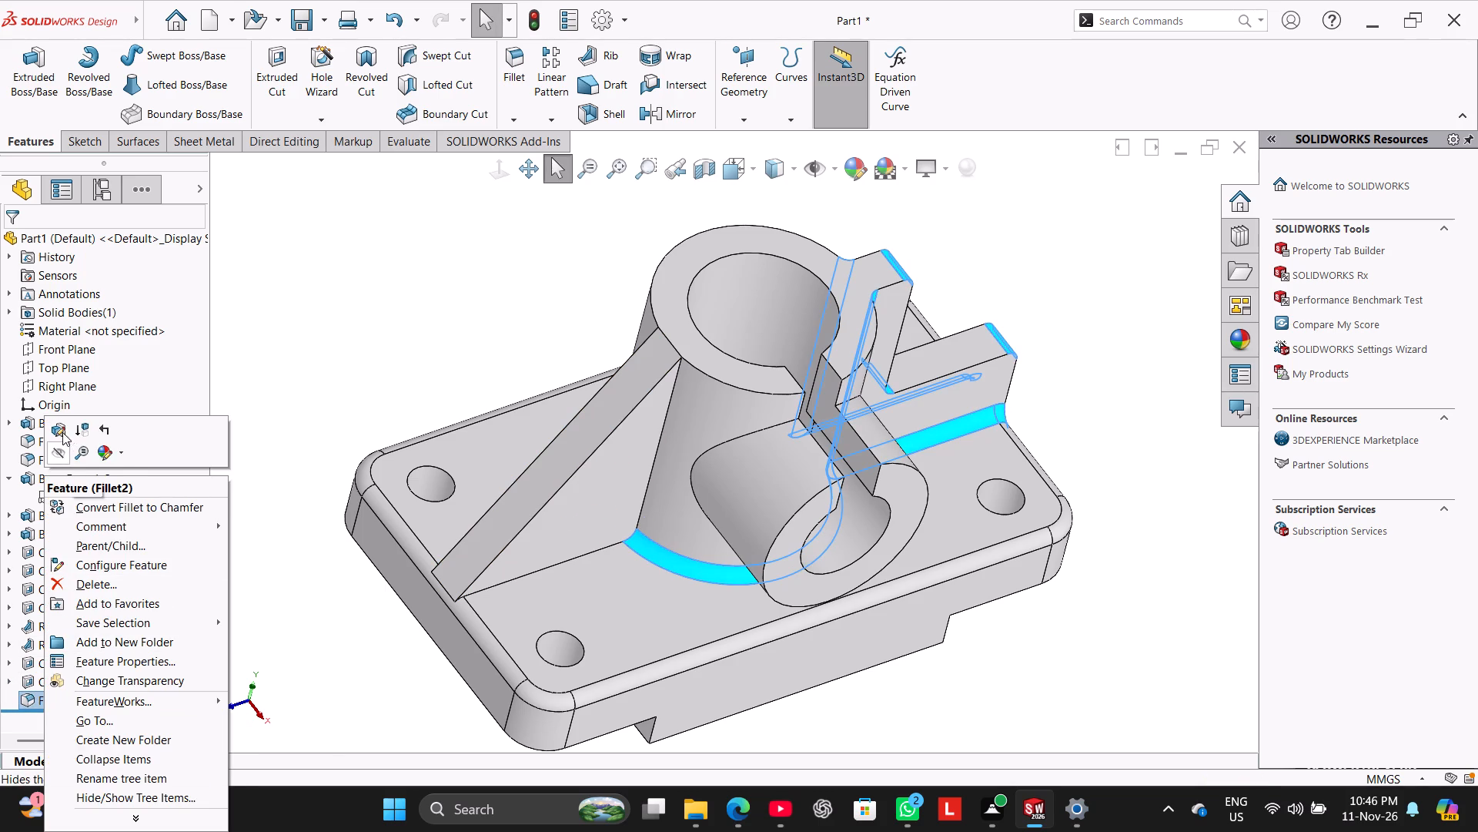
pyautogui.click(60, 431)
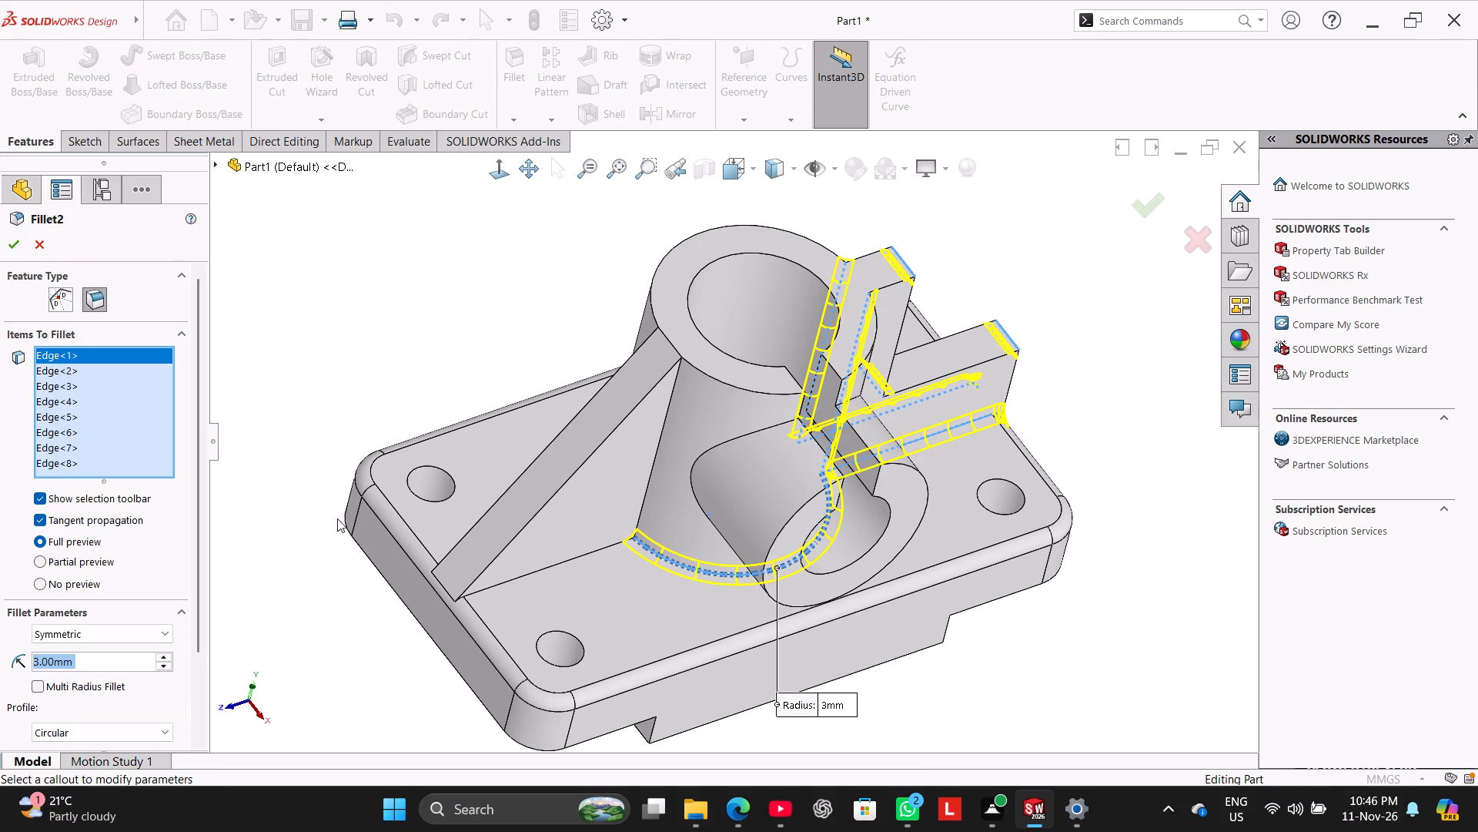
pyautogui.click(565, 562)
pyautogui.click(645, 492)
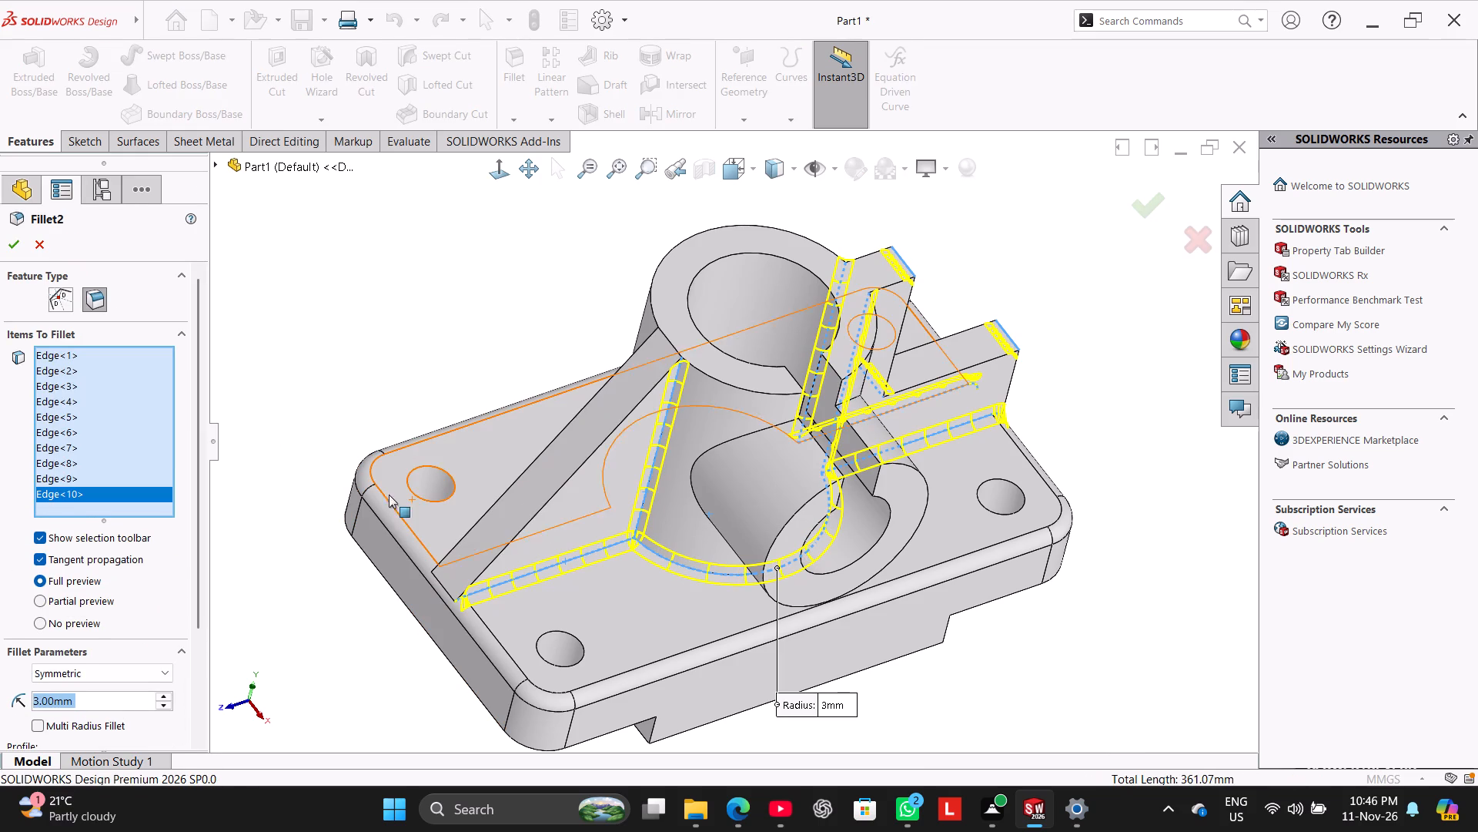
# Add the triangular rib's opposite-side edges along the base plate and the hub to the 3 mm Fillet2.
pyautogui.moveTo(307, 315); pyautogui.dragTo(373, 503, button='middle')
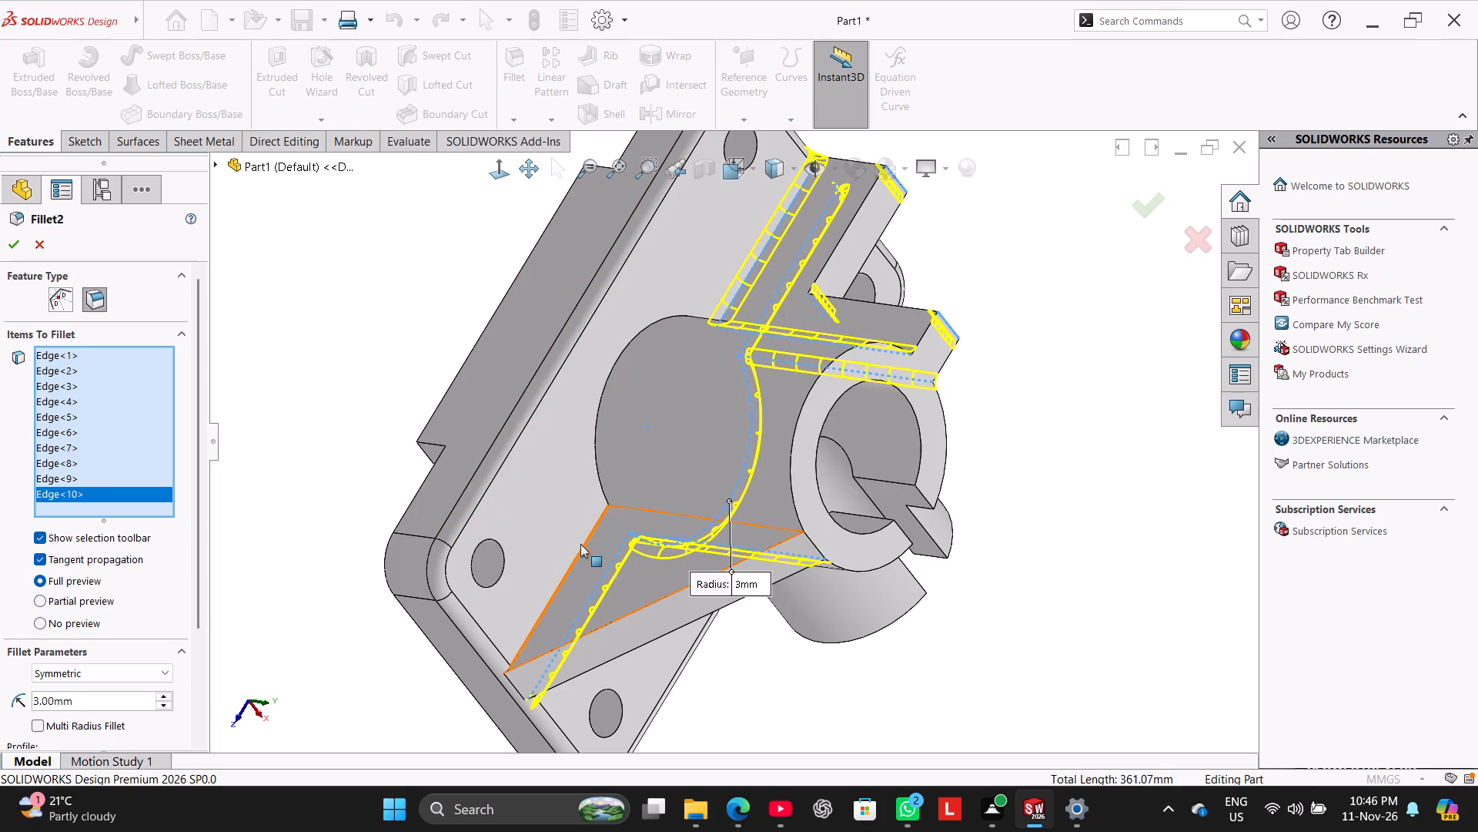
pyautogui.click(580, 544)
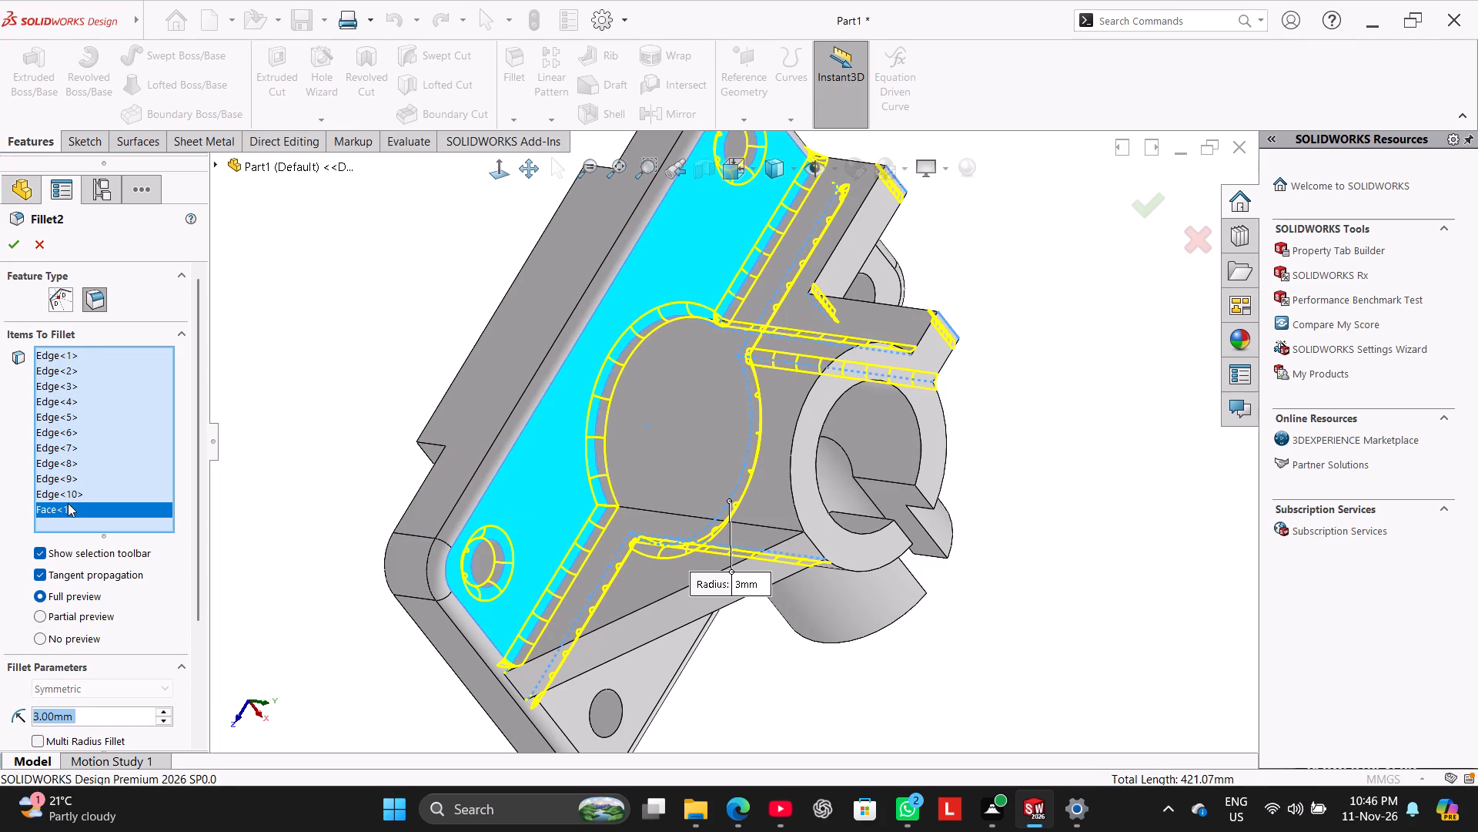
pyautogui.rightClick(68, 503)
pyautogui.click(121, 530)
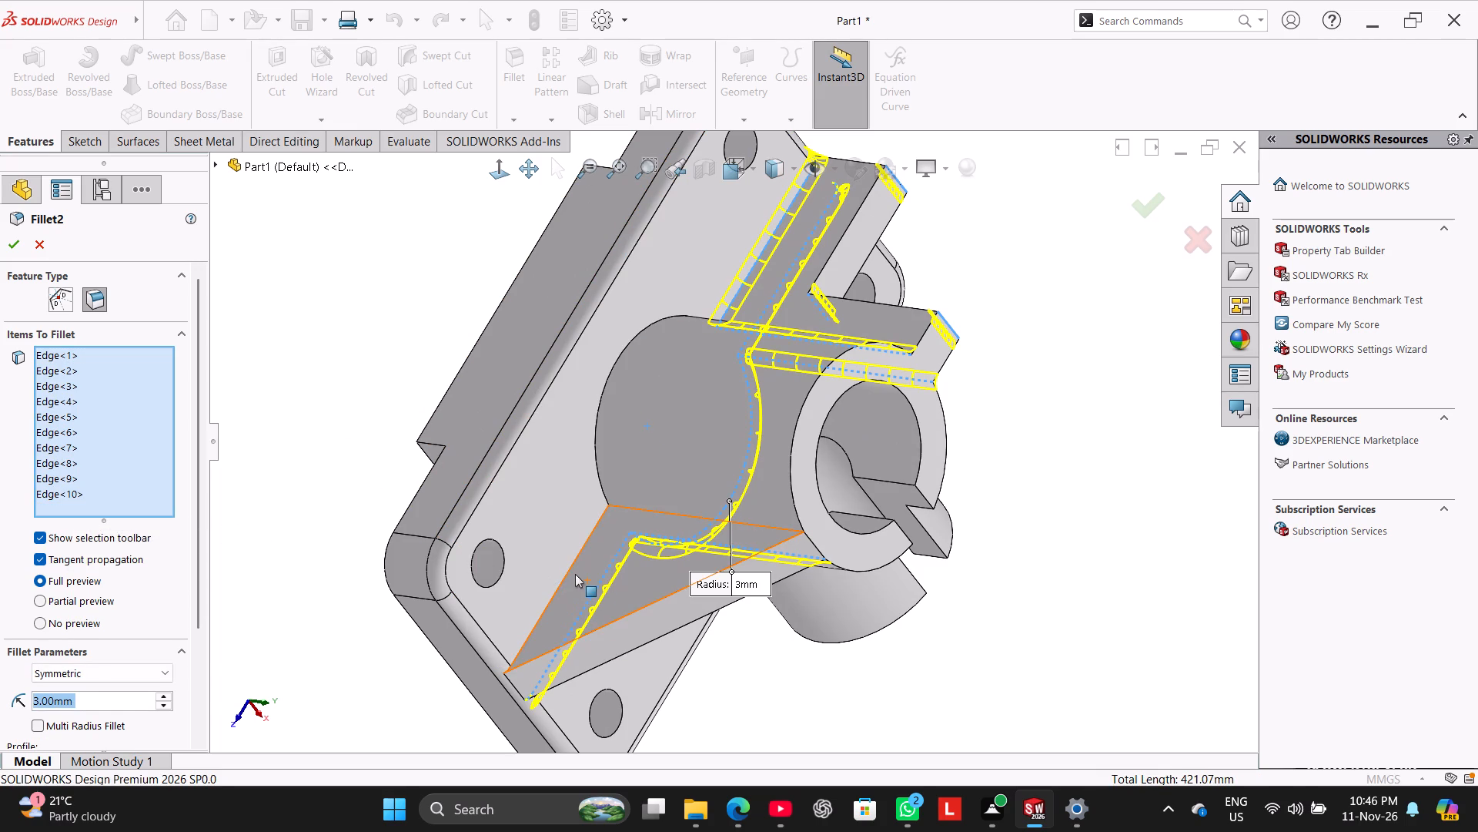
pyautogui.click(568, 571)
pyautogui.click(635, 512)
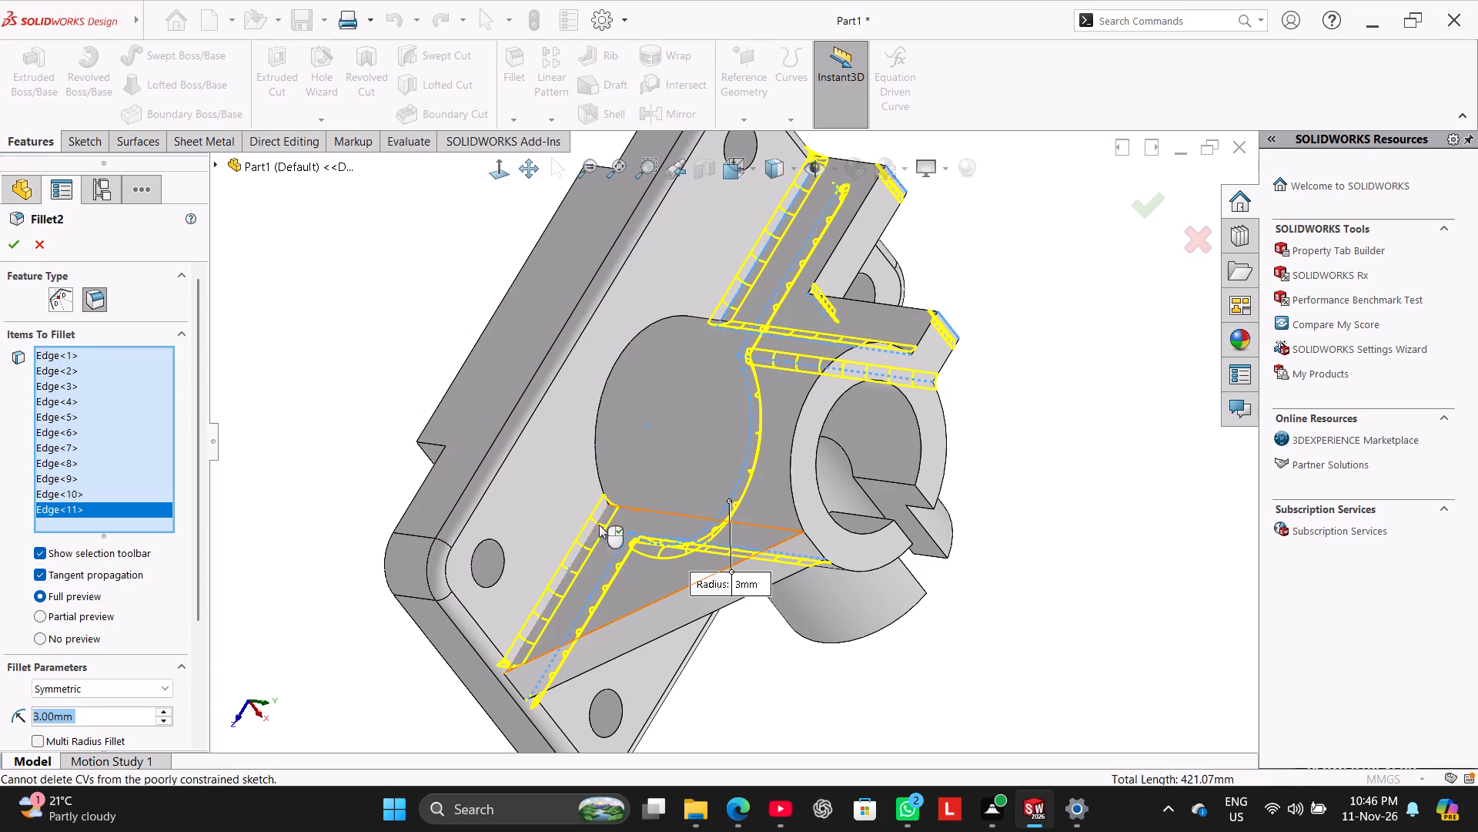
pyautogui.click(646, 508)
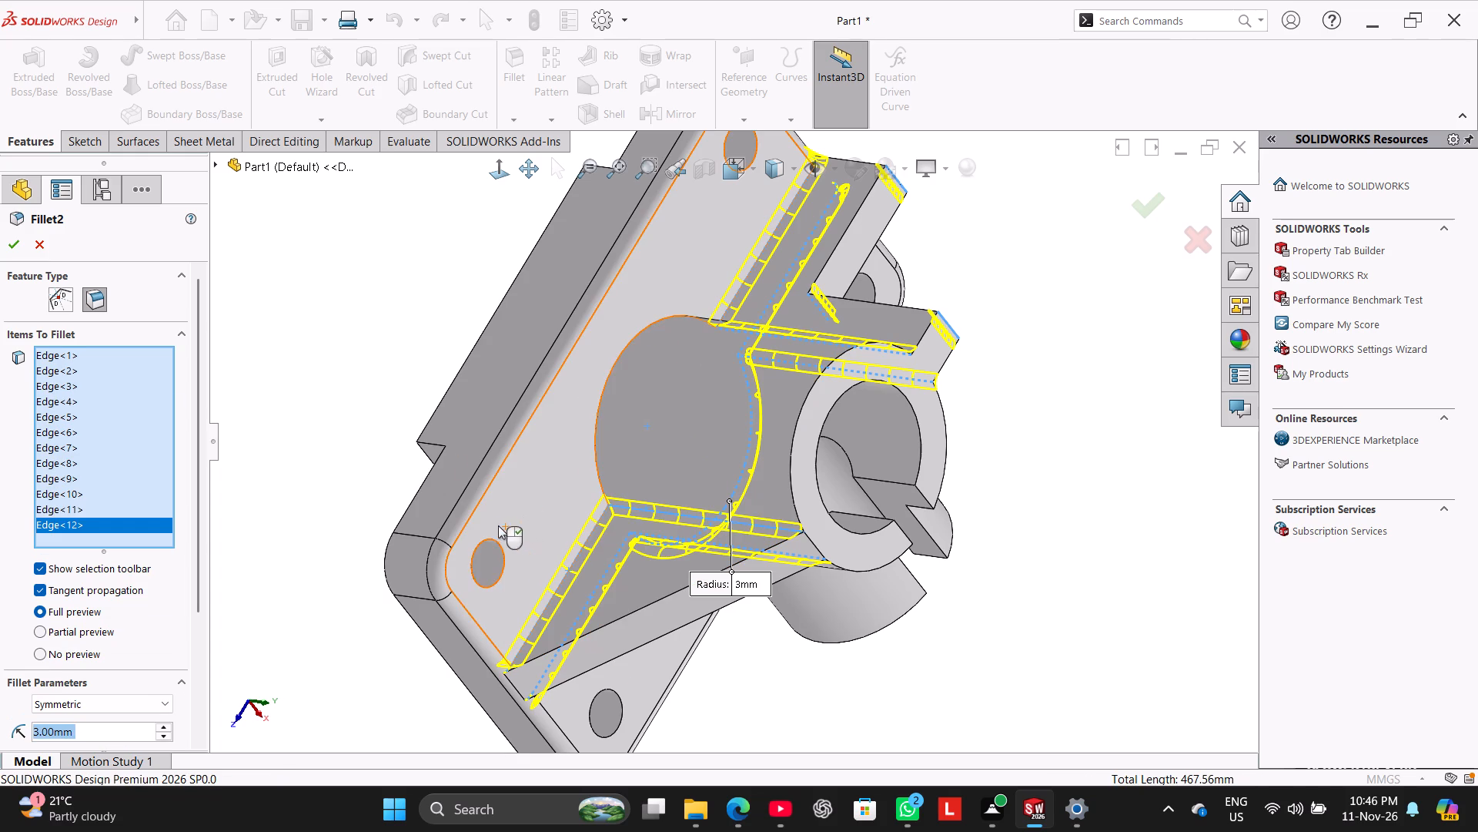
# Add the hub's remaining arc edge at the base plate, keep the cross-boss end edge out, and apply the 3 mm Fillet2.
pyautogui.moveTo(327, 462); pyautogui.dragTo(340, 518, button='middle')
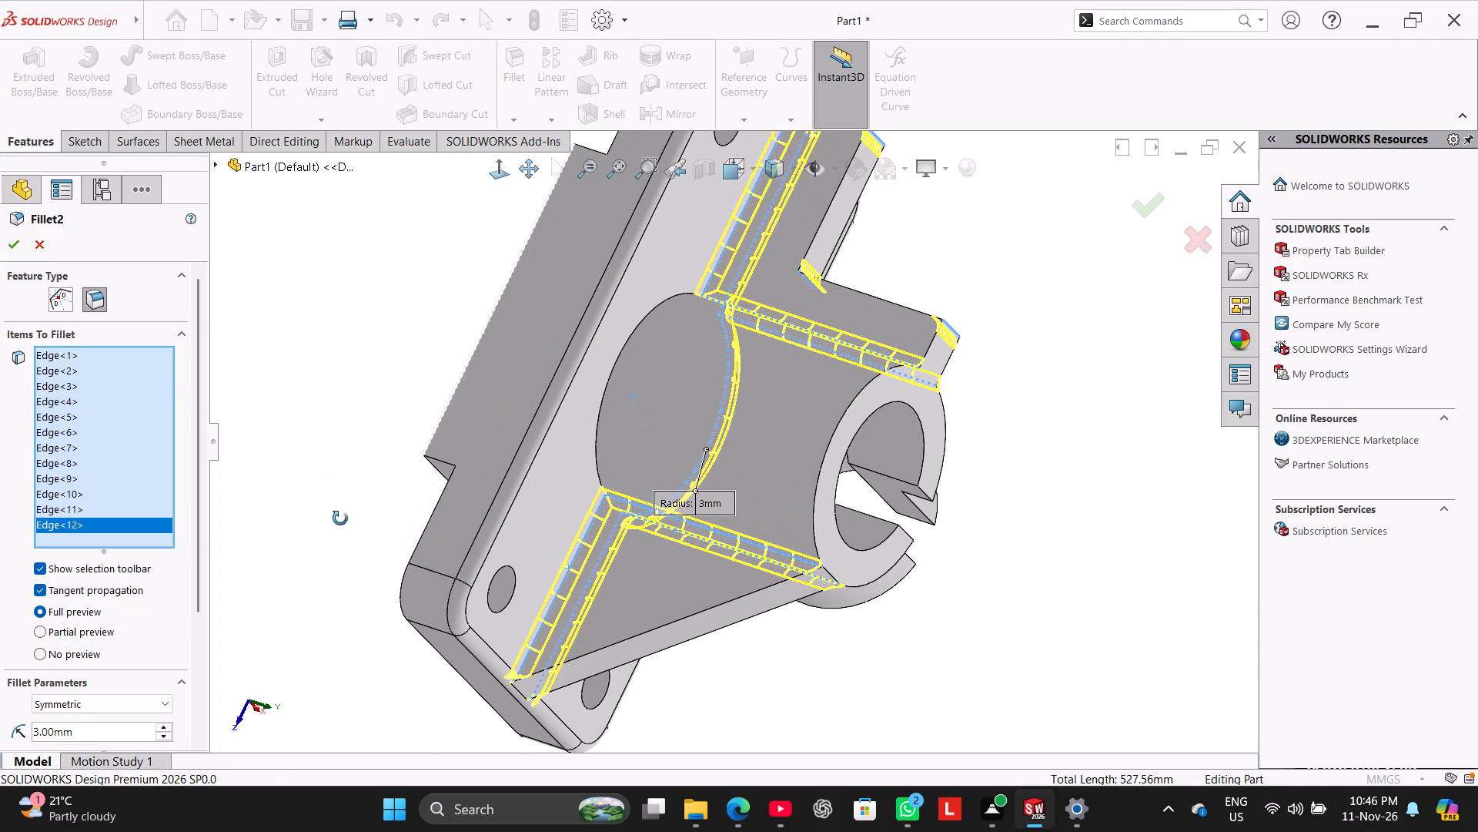
pyautogui.moveTo(340, 518); pyautogui.dragTo(323, 474, button='middle')
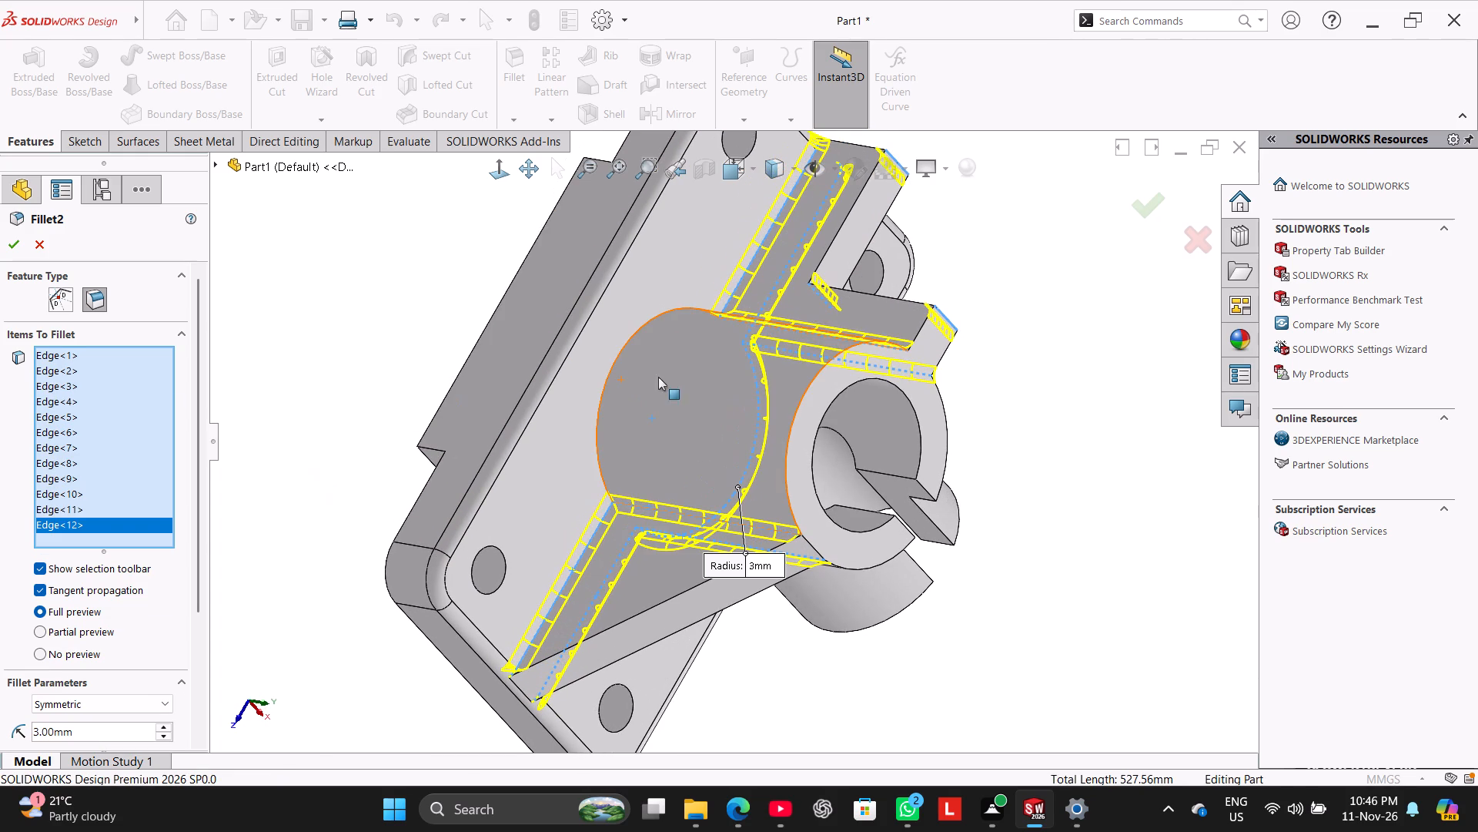
pyautogui.click(601, 401)
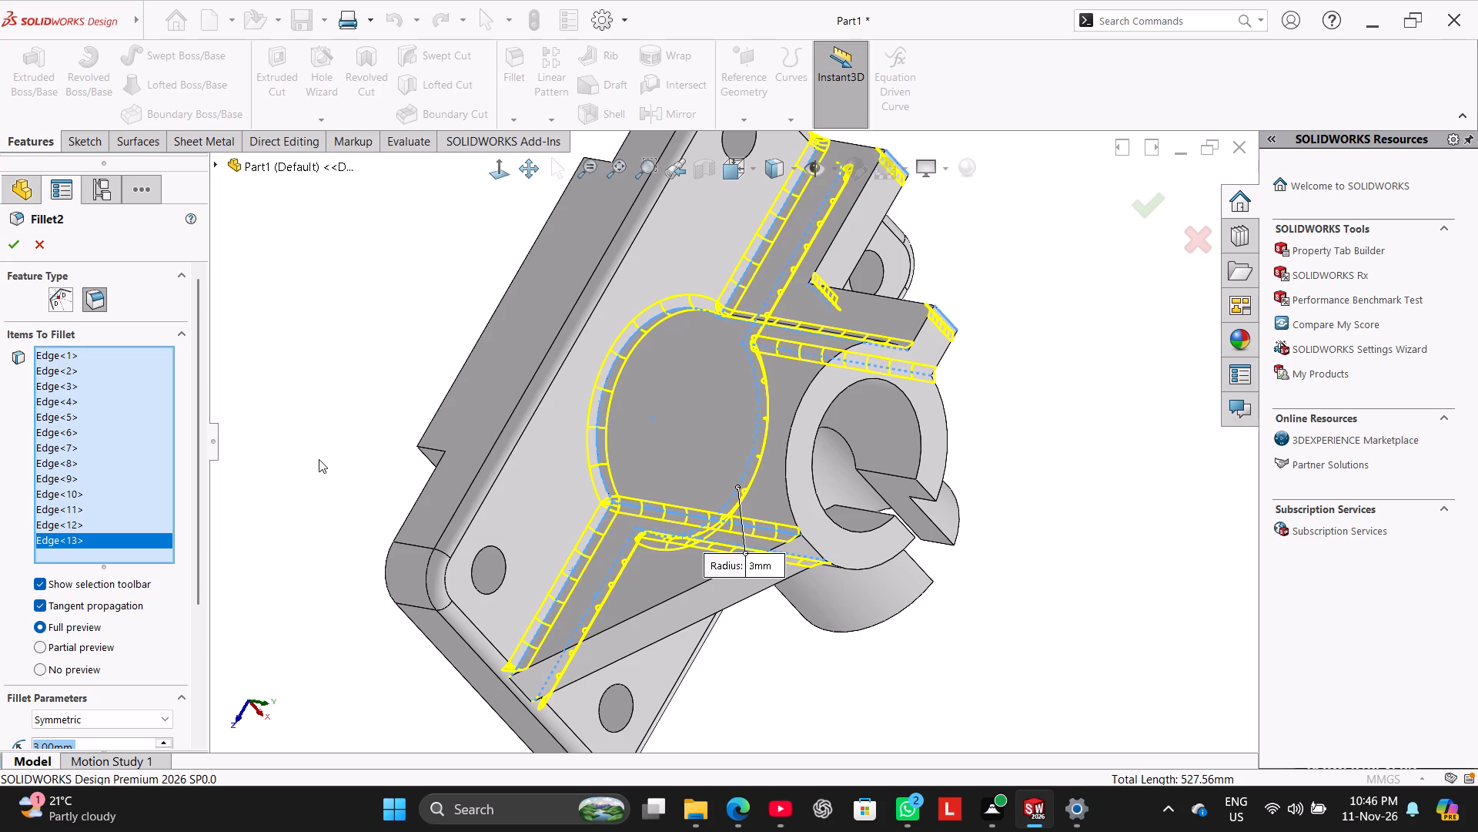
pyautogui.moveTo(313, 459); pyautogui.dragTo(200, 280, button='middle')
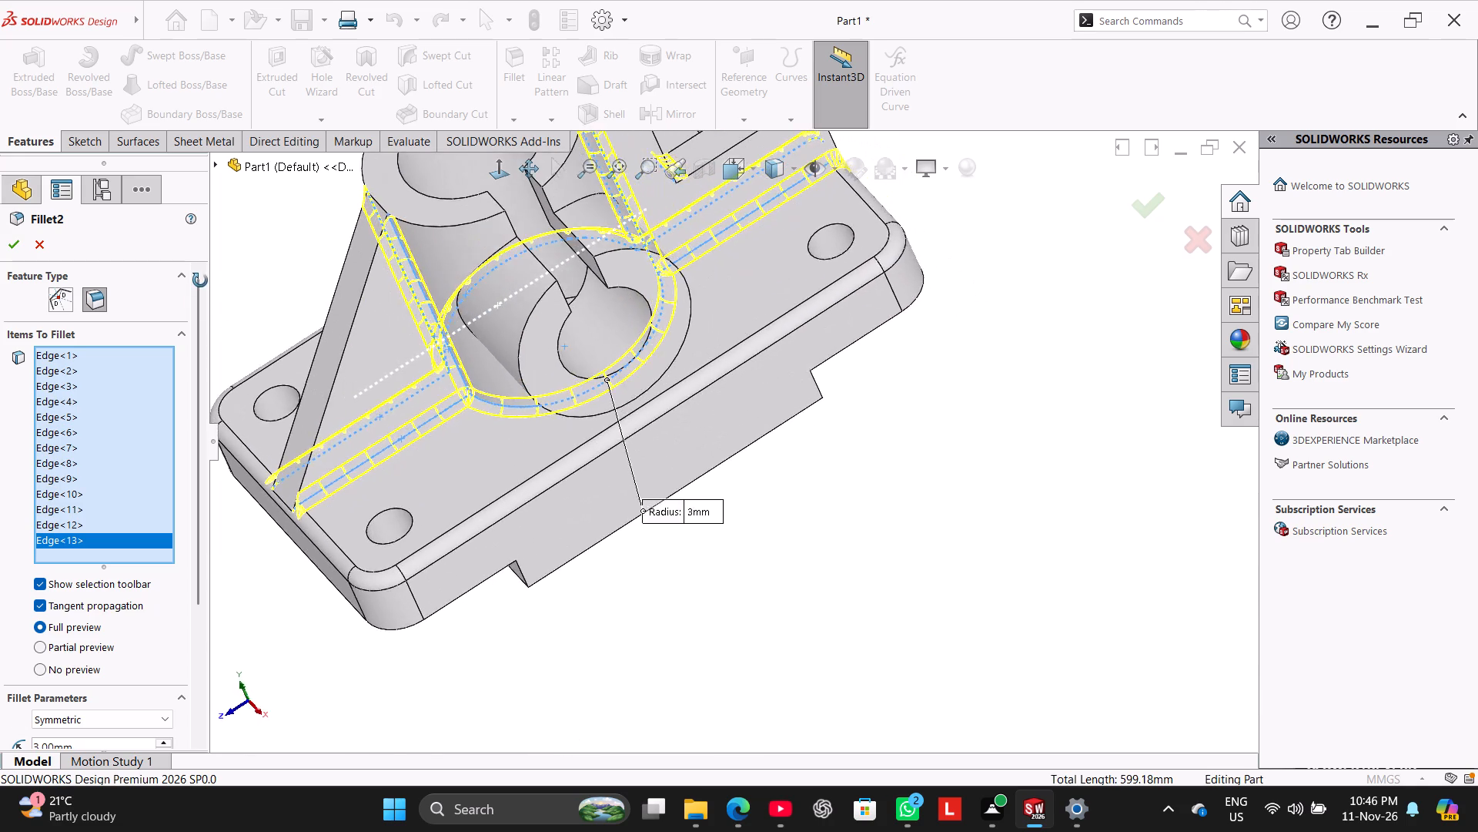
pyautogui.moveTo(200, 280); pyautogui.dragTo(238, 461, button='middle')
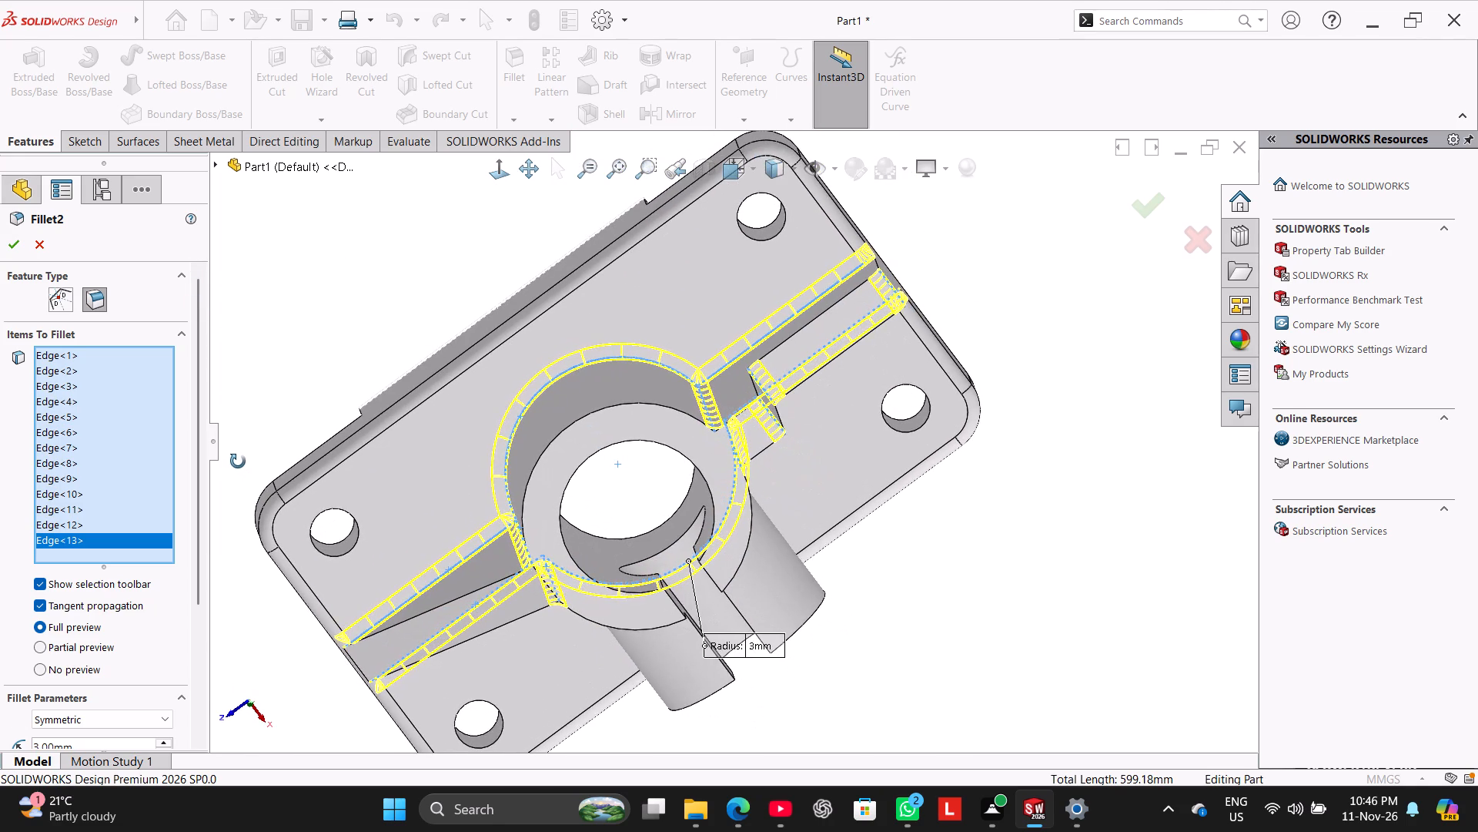
pyautogui.moveTo(238, 461); pyautogui.dragTo(224, 290, button='middle')
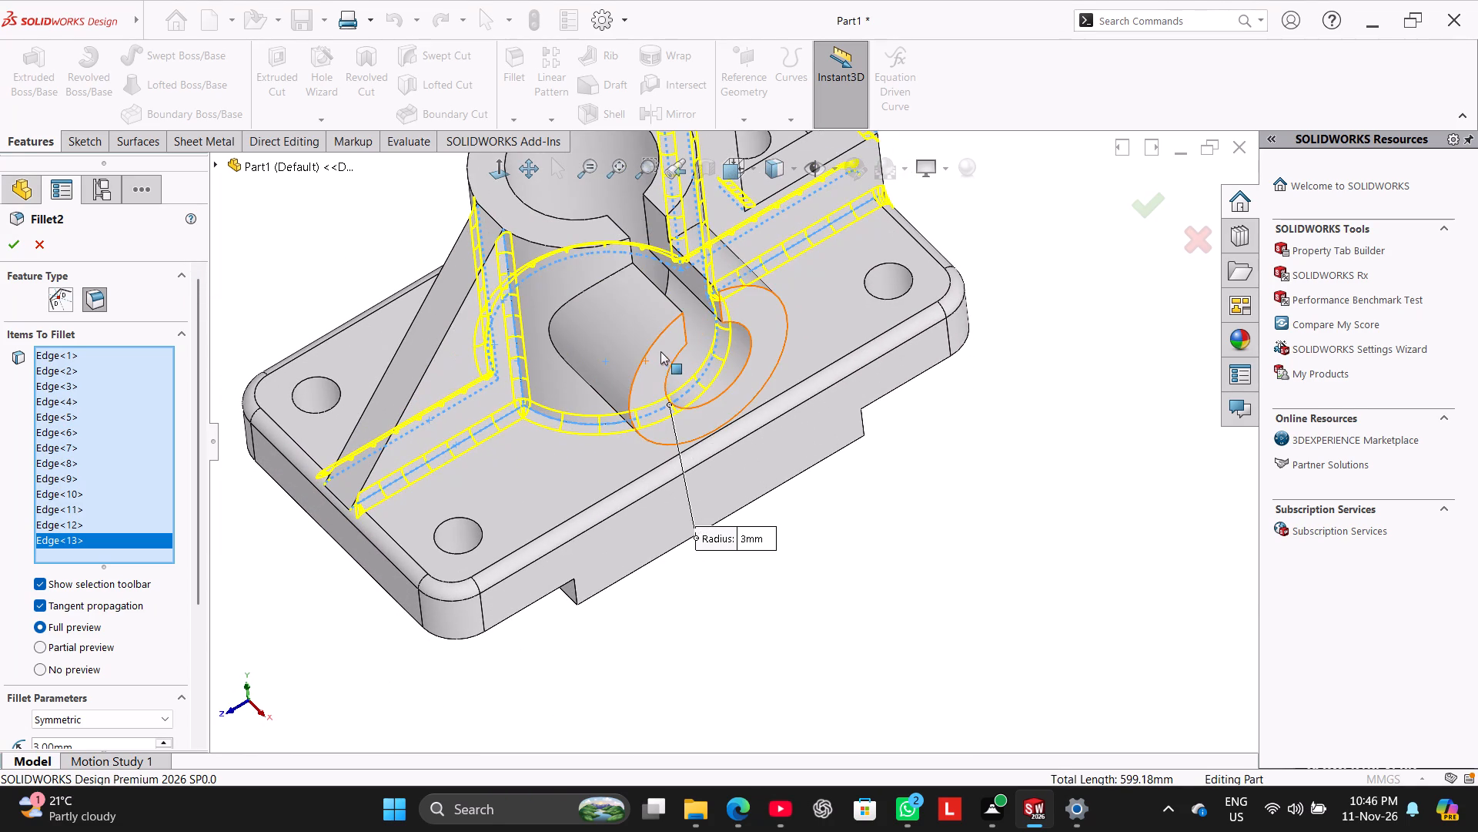
pyautogui.click(652, 342)
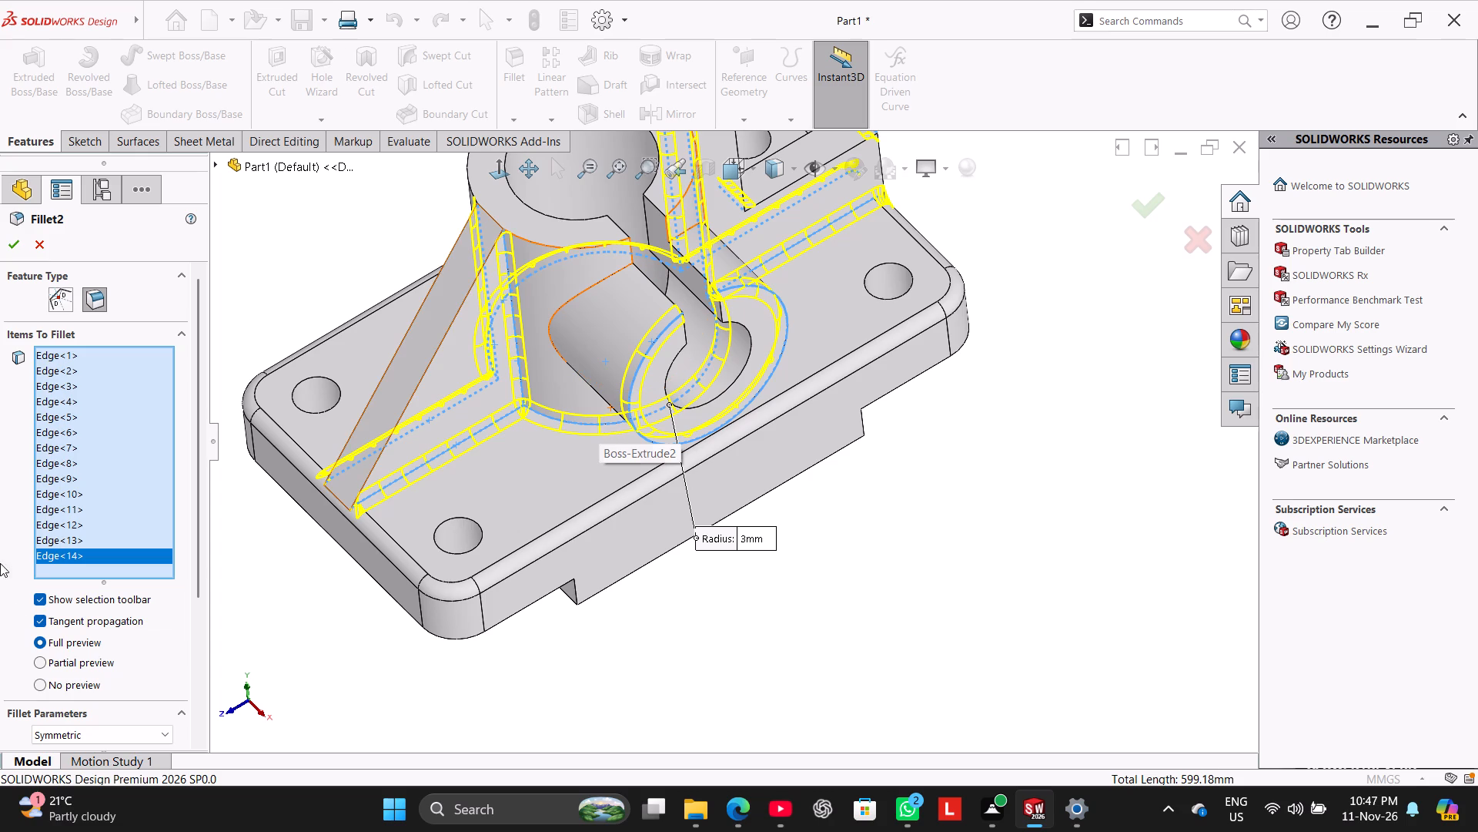
pyautogui.rightClick(72, 552)
pyautogui.click(121, 581)
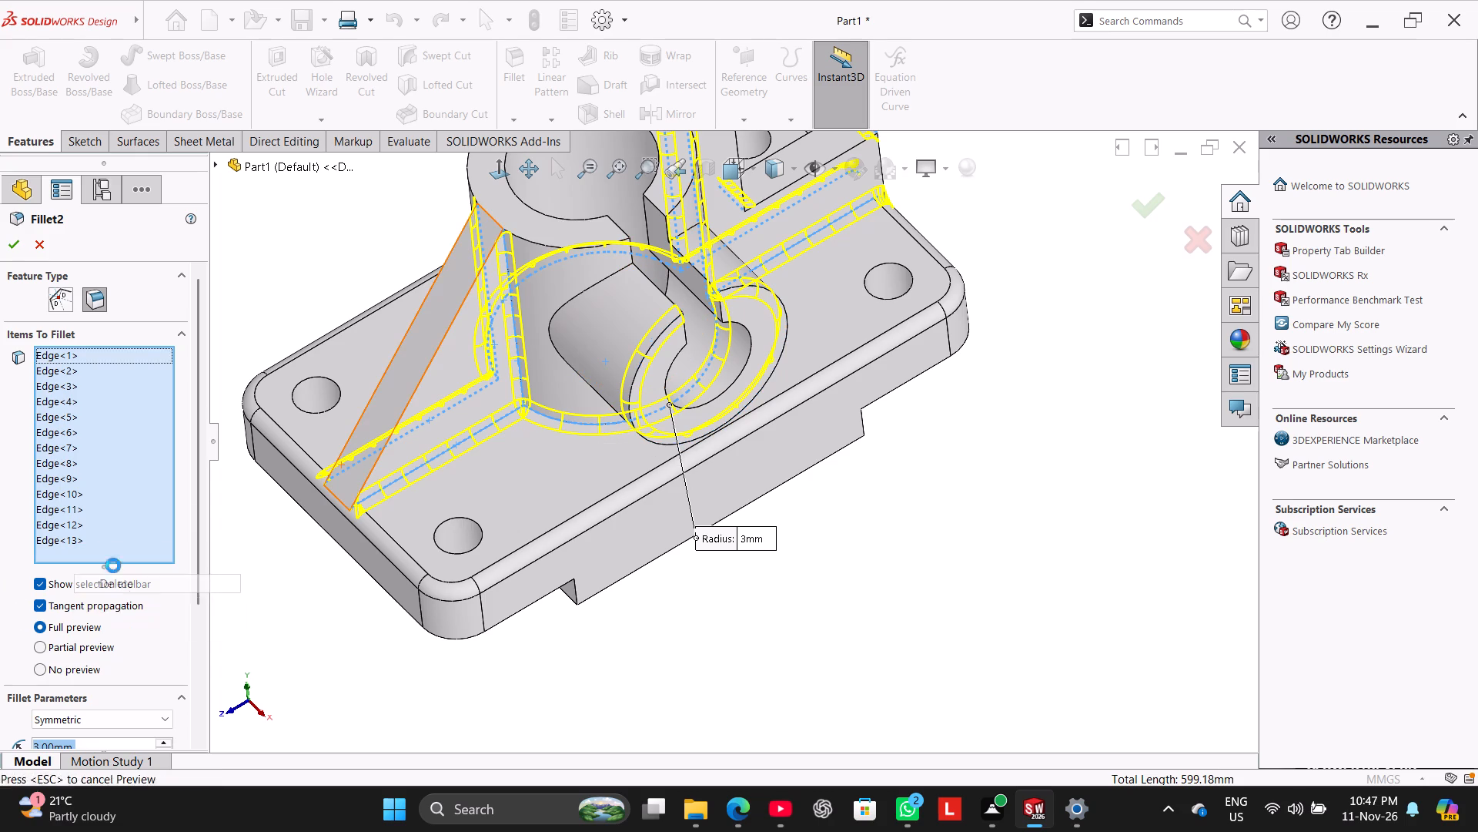
pyautogui.click(5, 247)
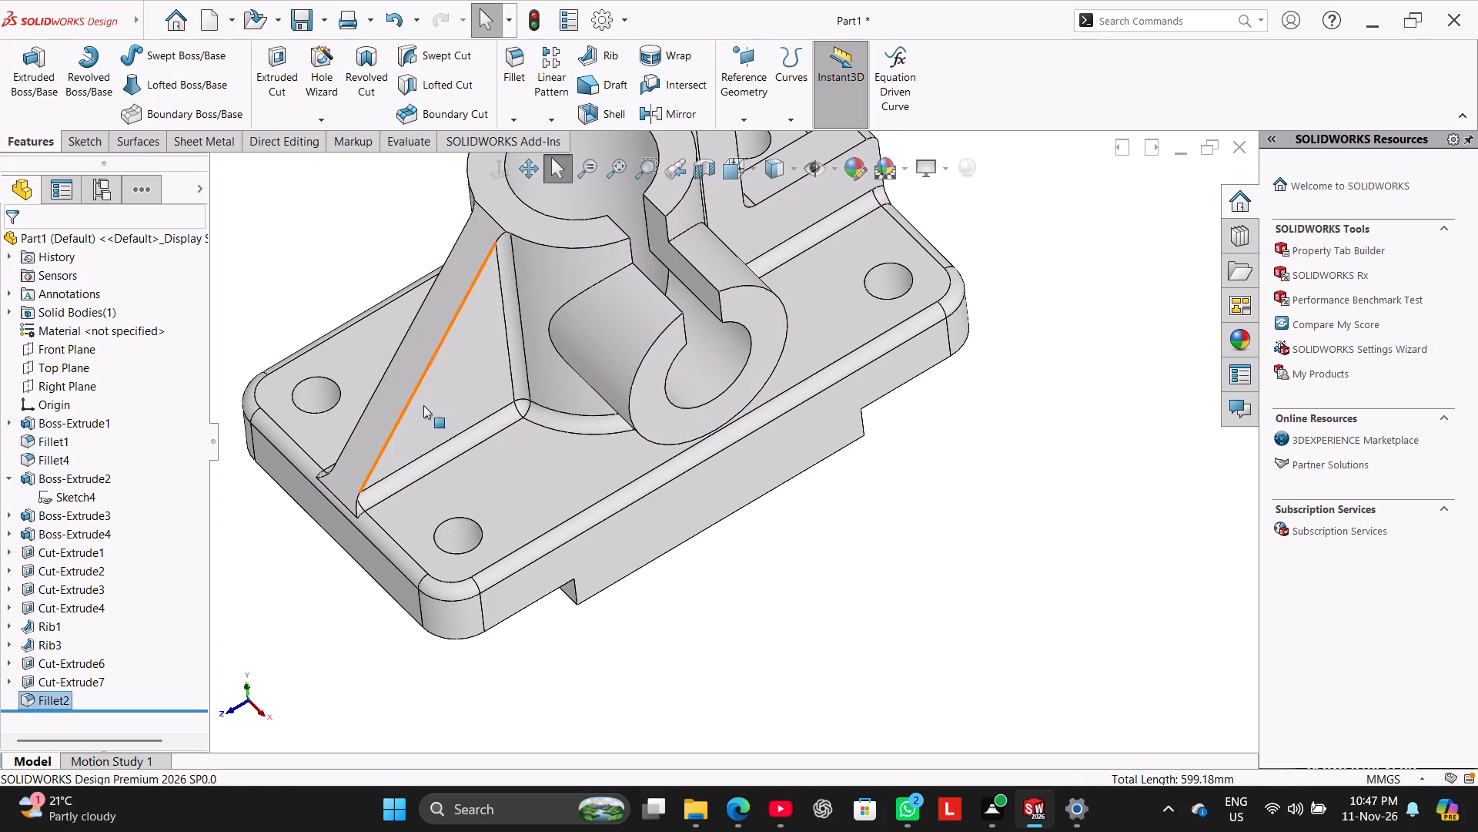
# Show the part in isometric view and give it a light red appearance with RGB 255, 128, 128, comparing it with pure red.
pyautogui.scroll(2, 428, 411)
pyautogui.click(316, 348)
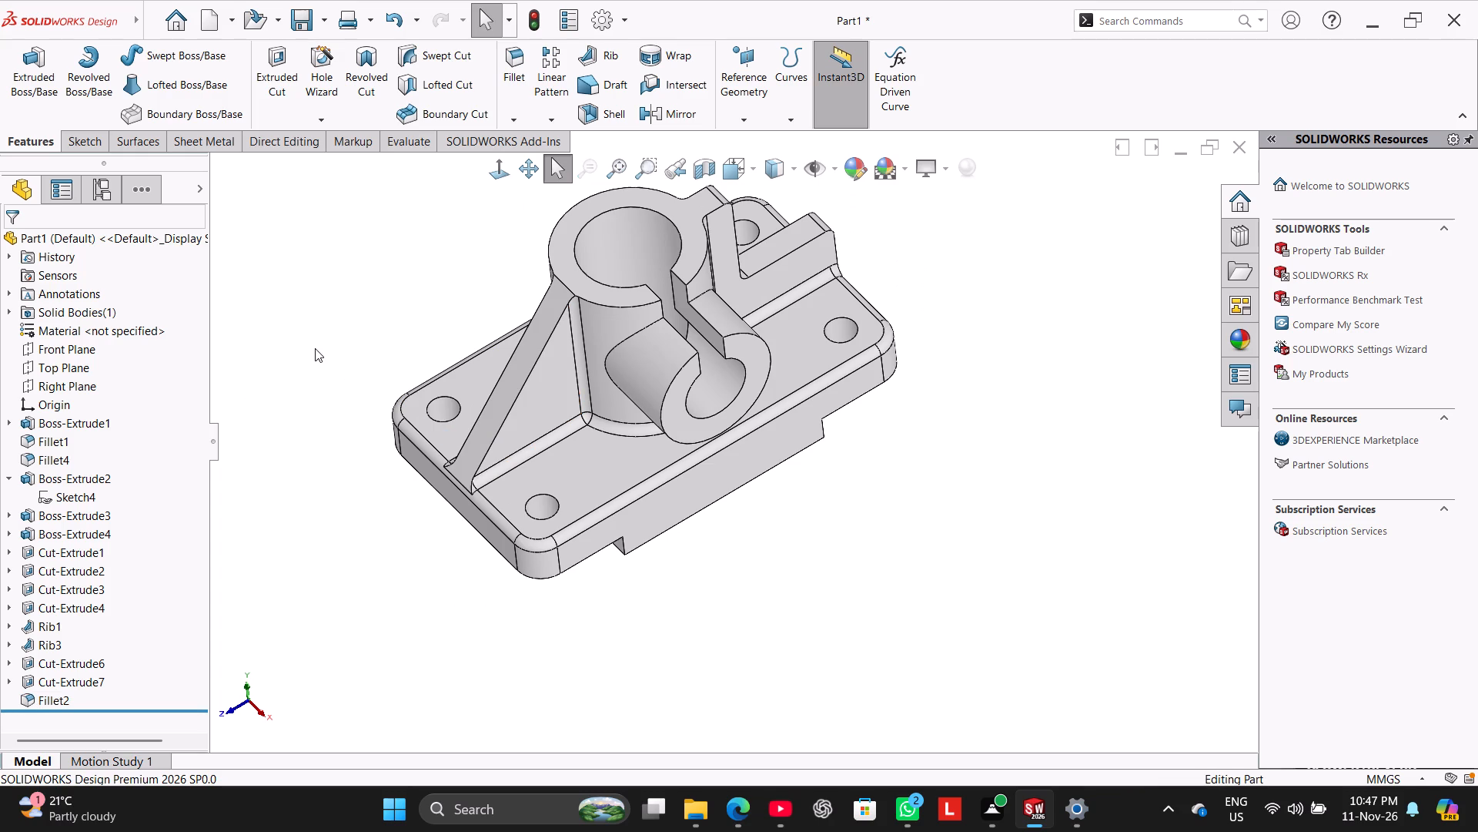
pyautogui.moveTo(329, 384); pyautogui.dragTo(503, 297, button='right')
pyautogui.click(370, 355)
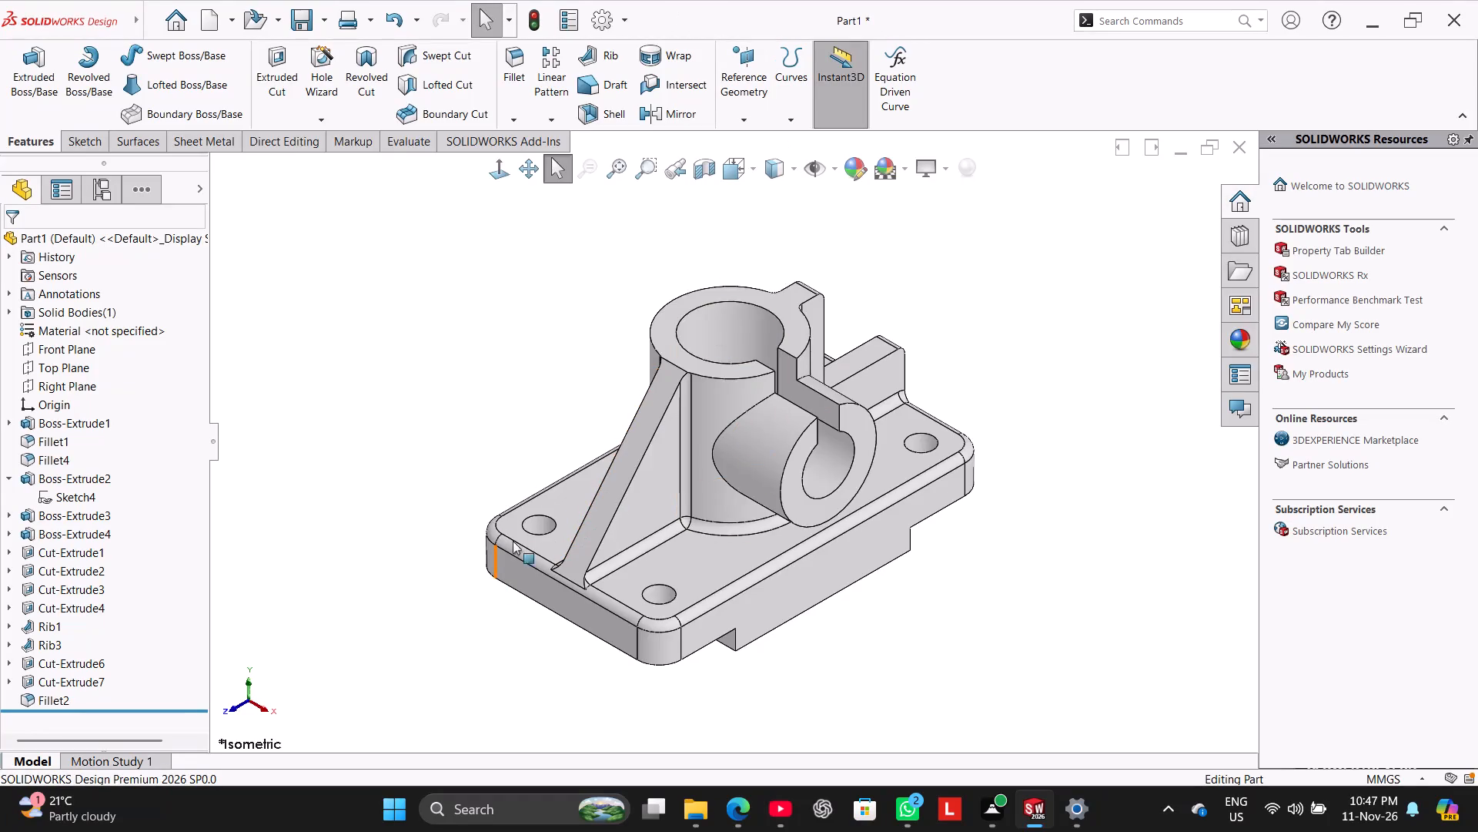
pyautogui.click(855, 159)
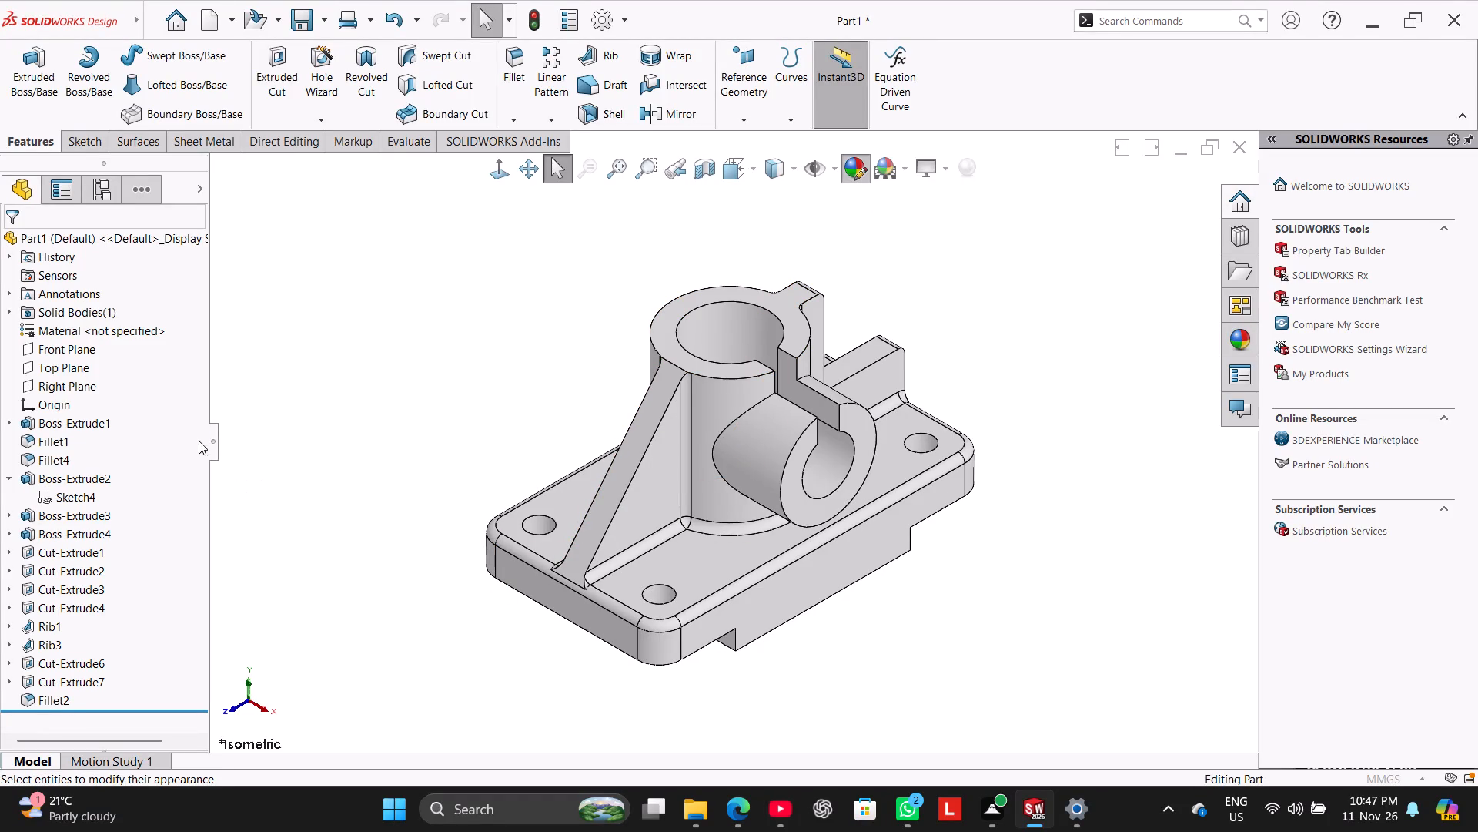
pyautogui.moveTo(200, 371); pyautogui.dragTo(195, 515)
pyautogui.click(59, 466)
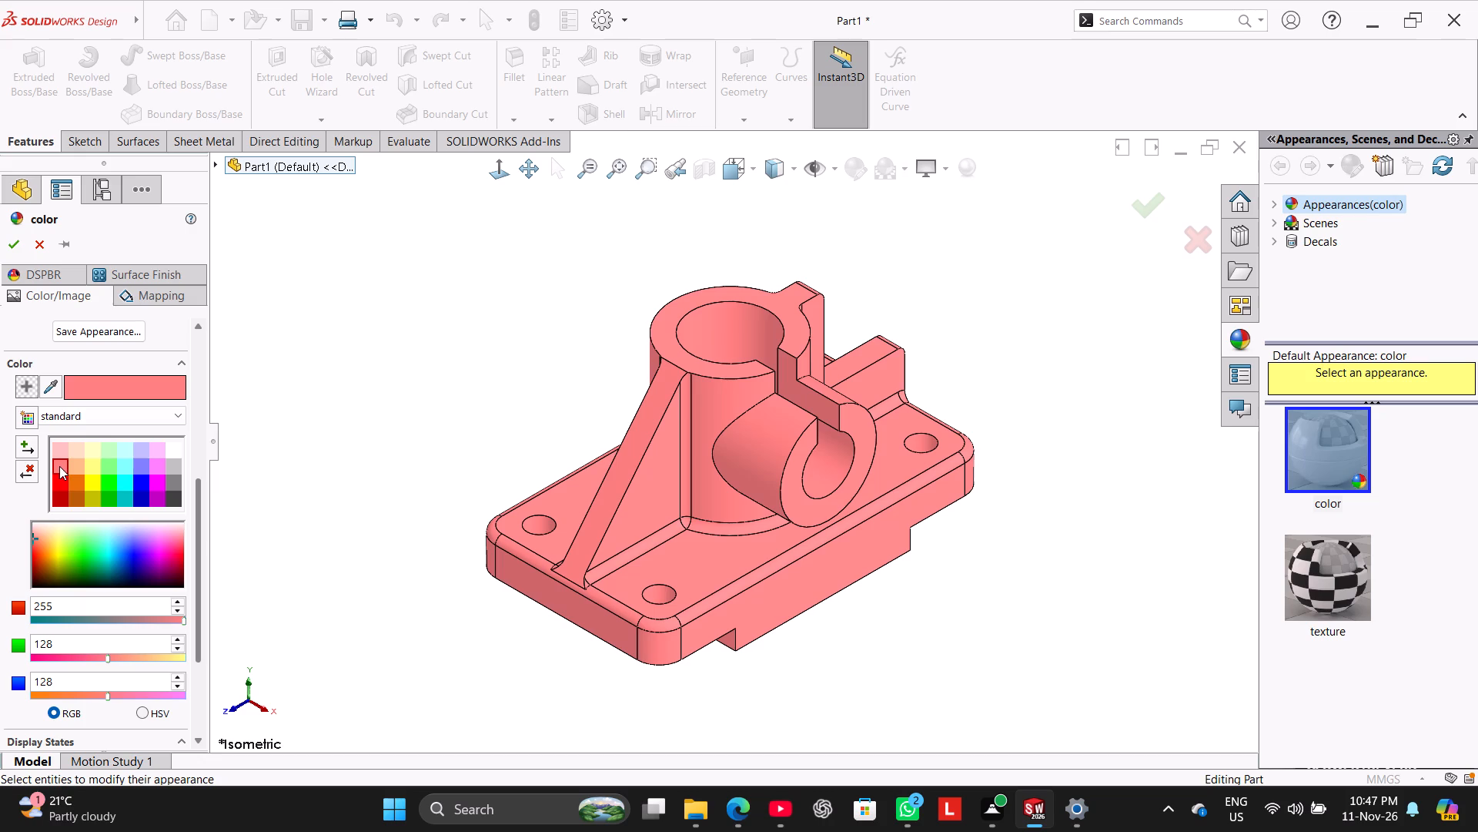
pyautogui.click(59, 475)
pyautogui.click(59, 465)
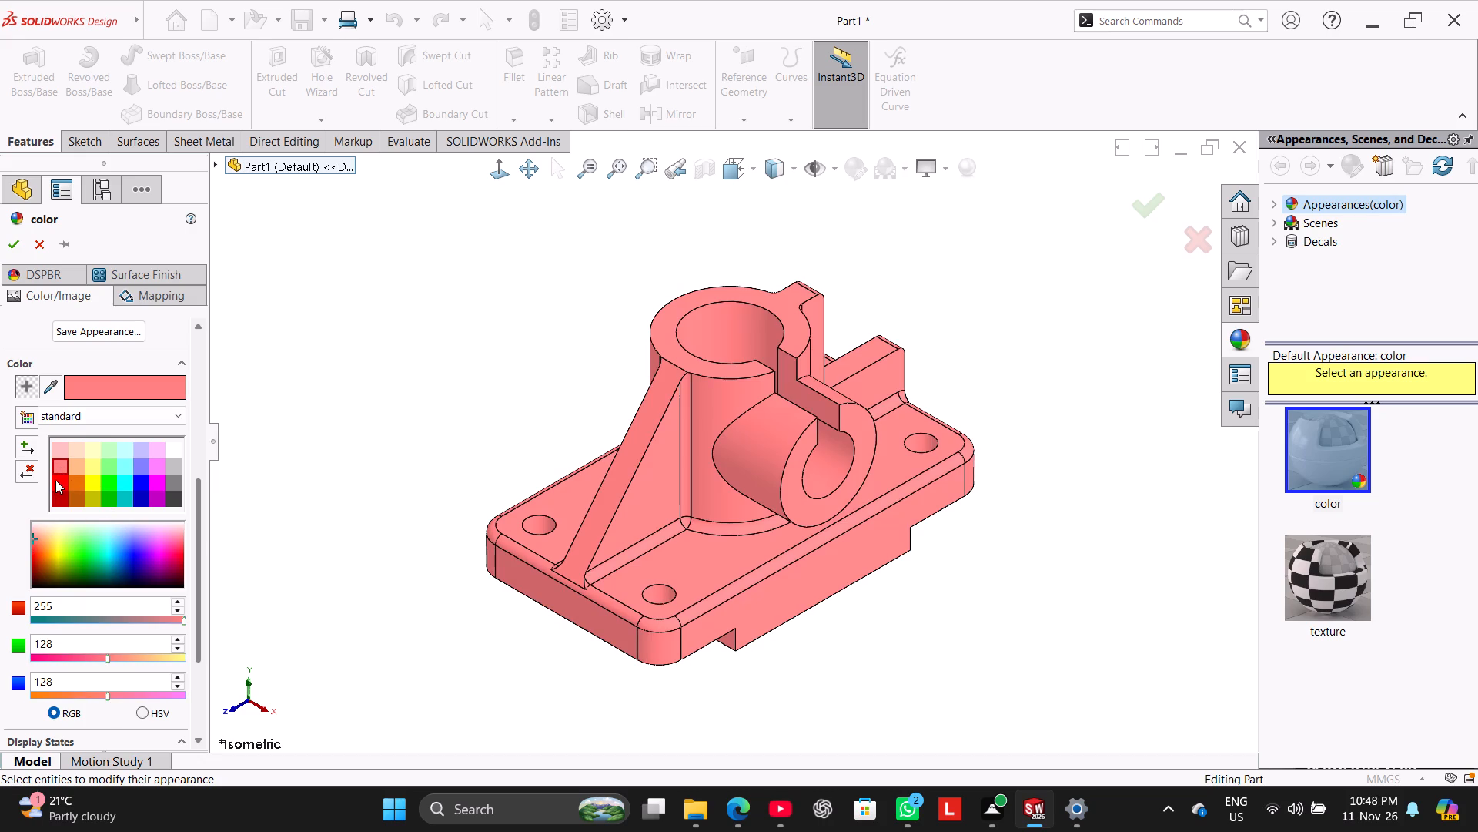
pyautogui.click(55, 480)
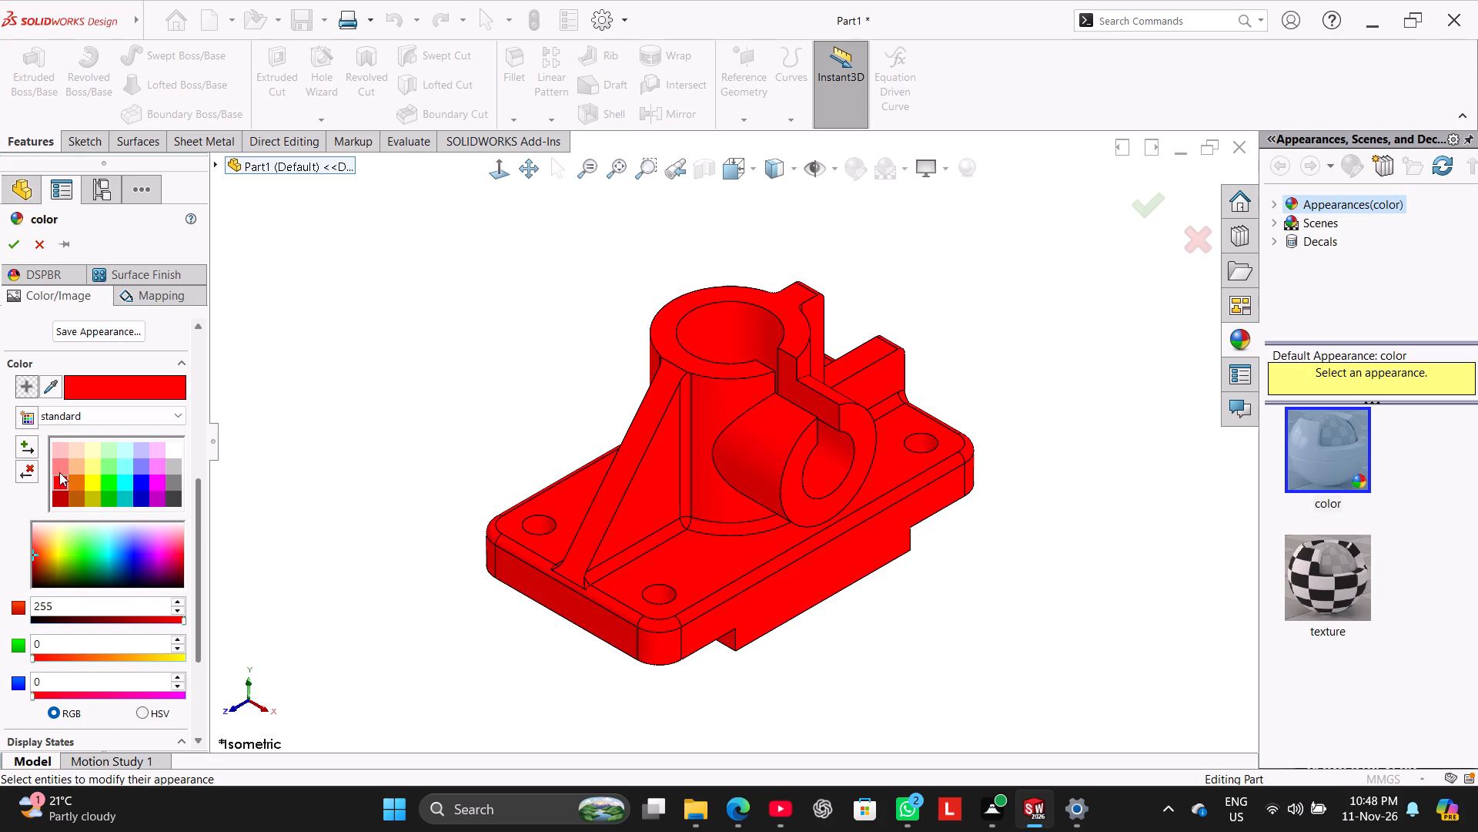
pyautogui.click(59, 467)
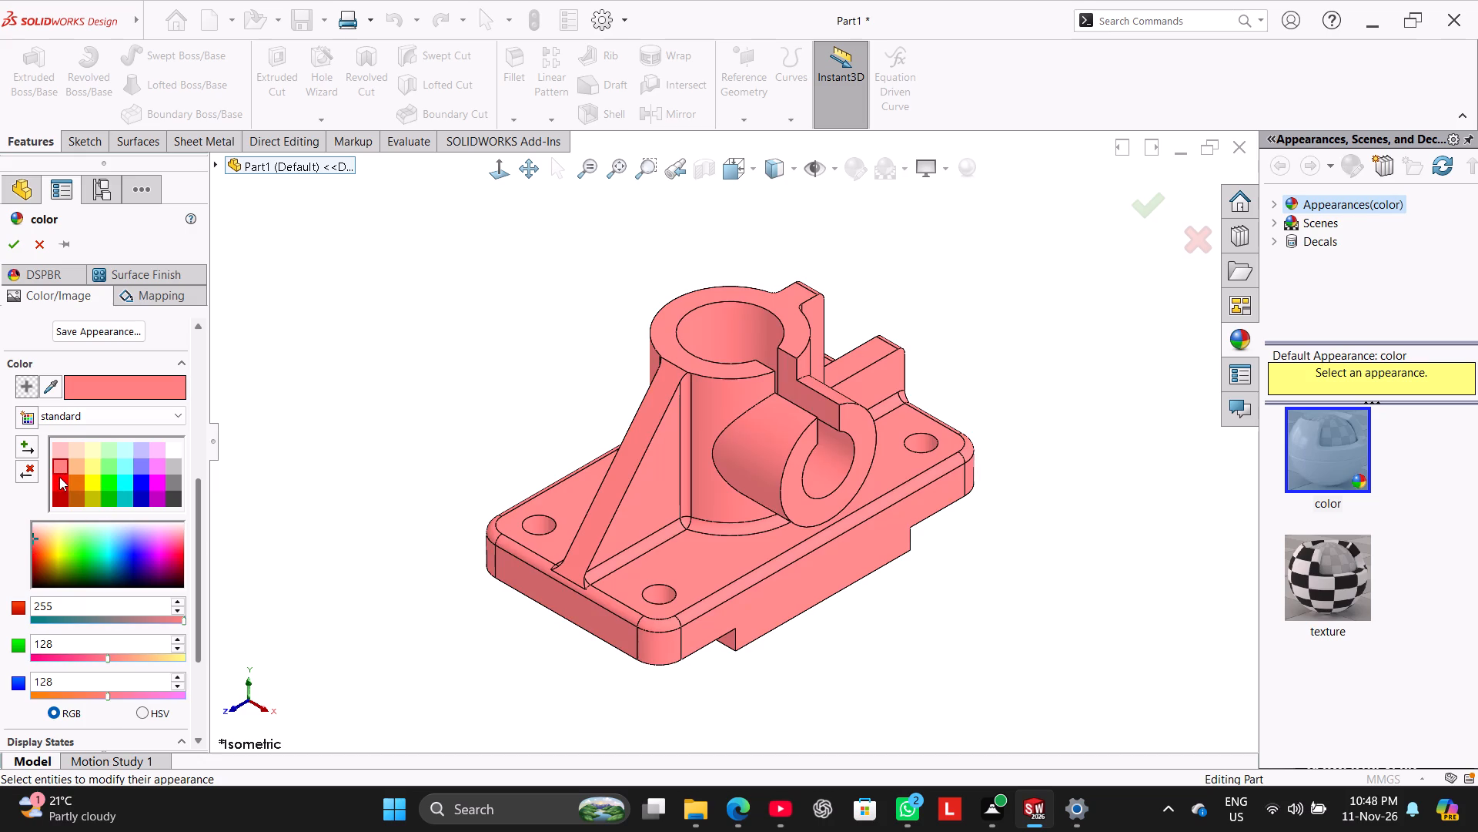
pyautogui.click(59, 477)
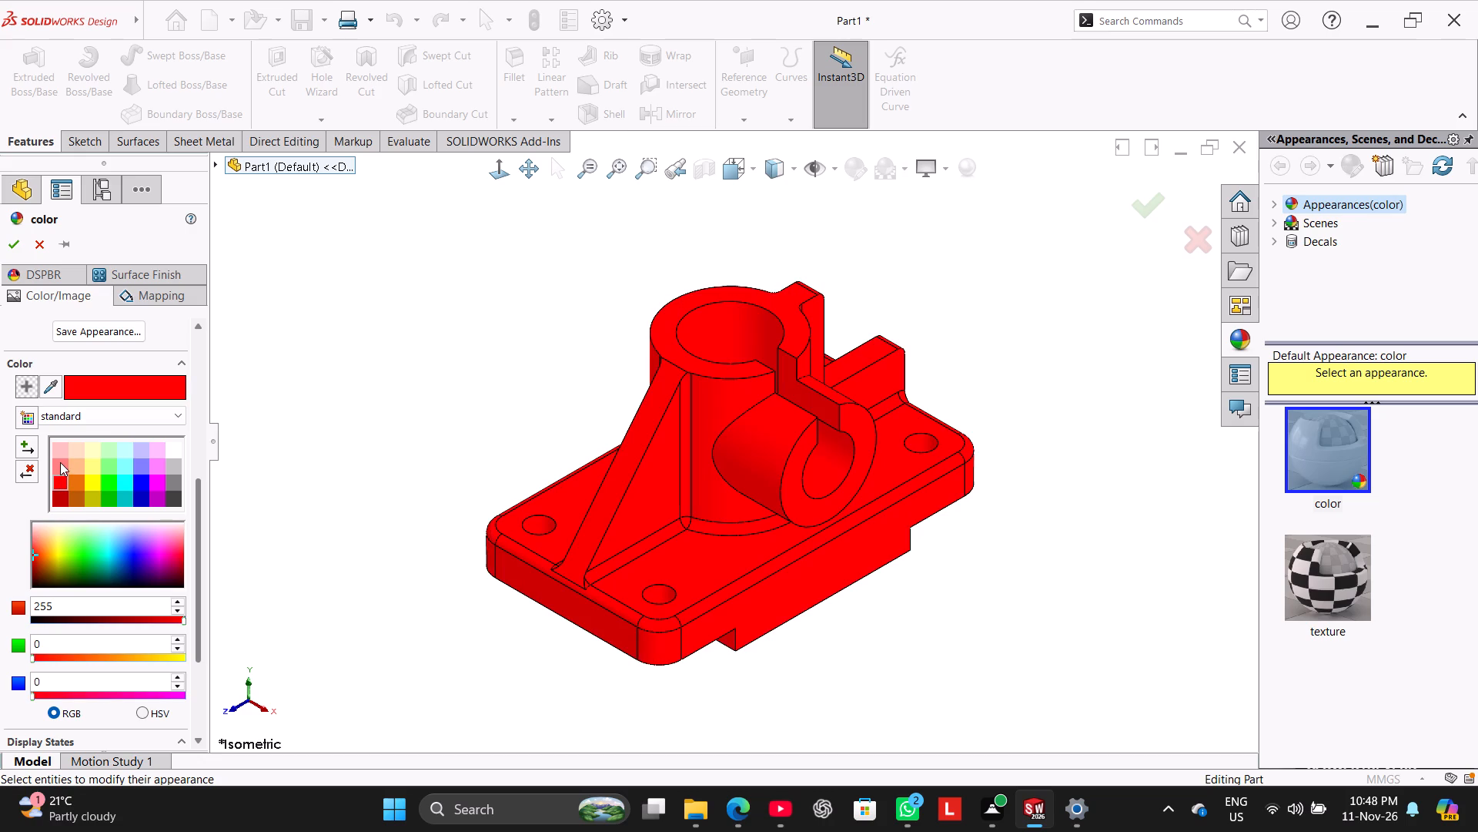
pyautogui.click(60, 462)
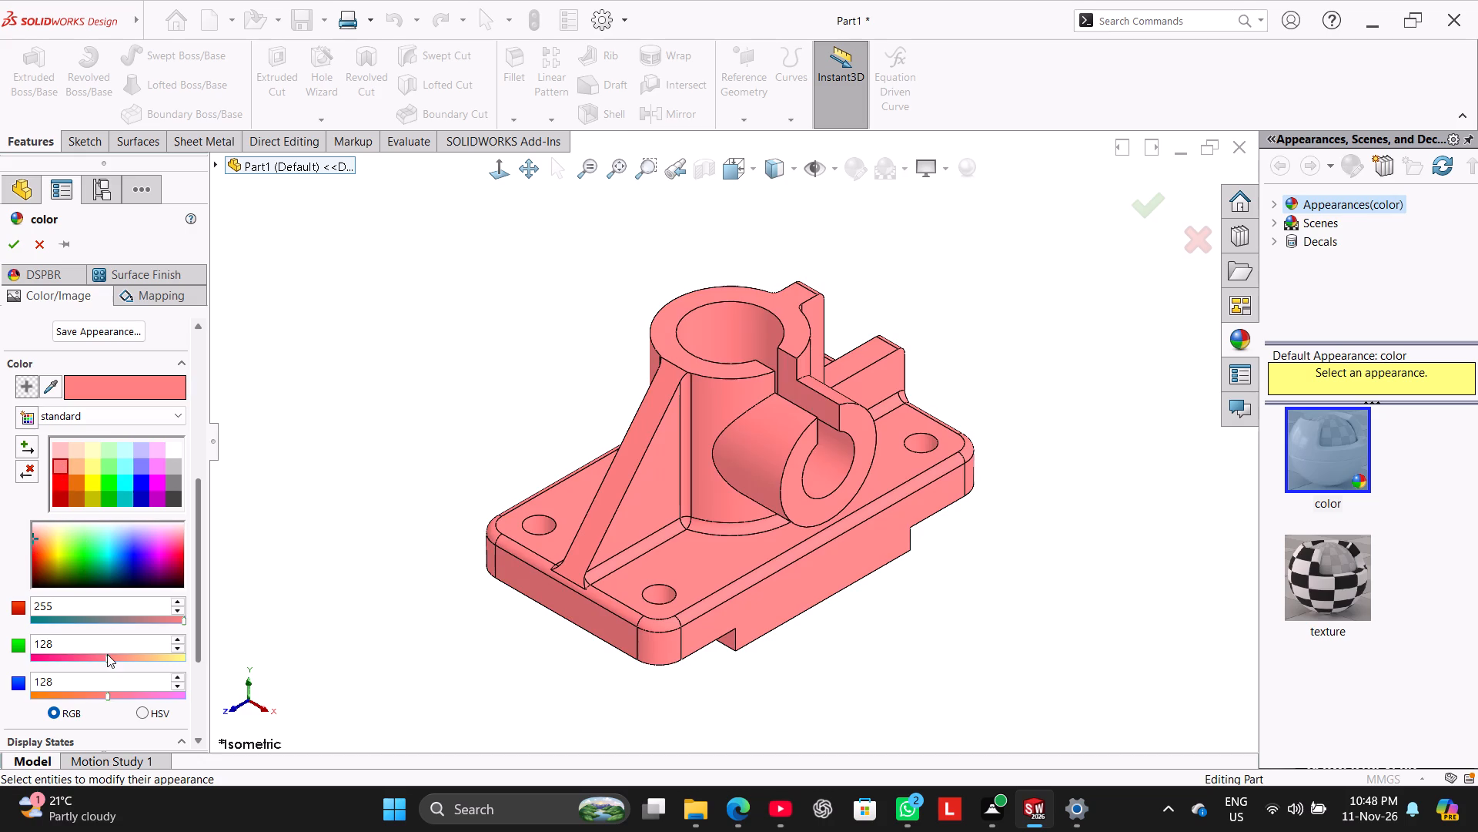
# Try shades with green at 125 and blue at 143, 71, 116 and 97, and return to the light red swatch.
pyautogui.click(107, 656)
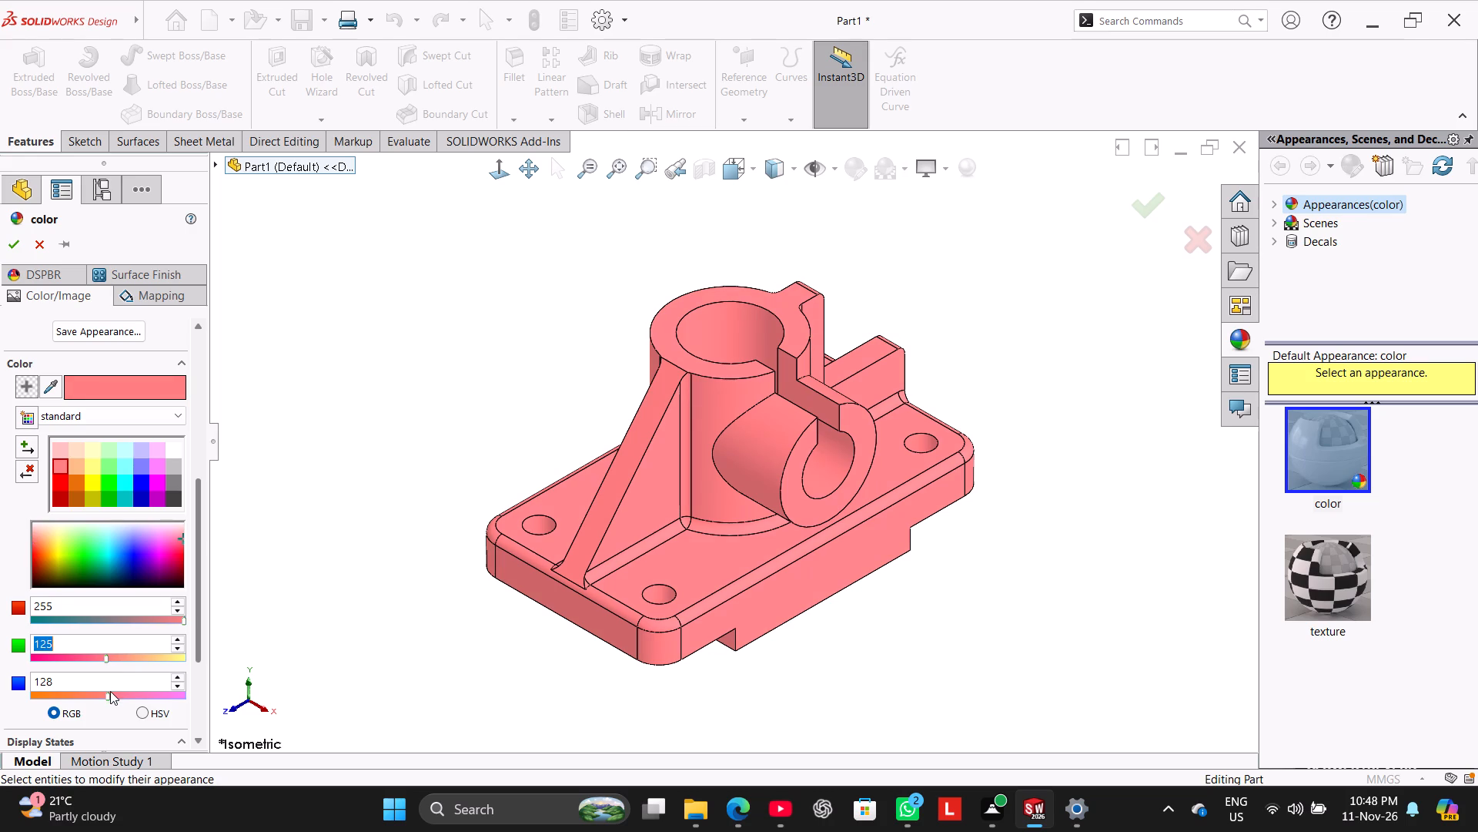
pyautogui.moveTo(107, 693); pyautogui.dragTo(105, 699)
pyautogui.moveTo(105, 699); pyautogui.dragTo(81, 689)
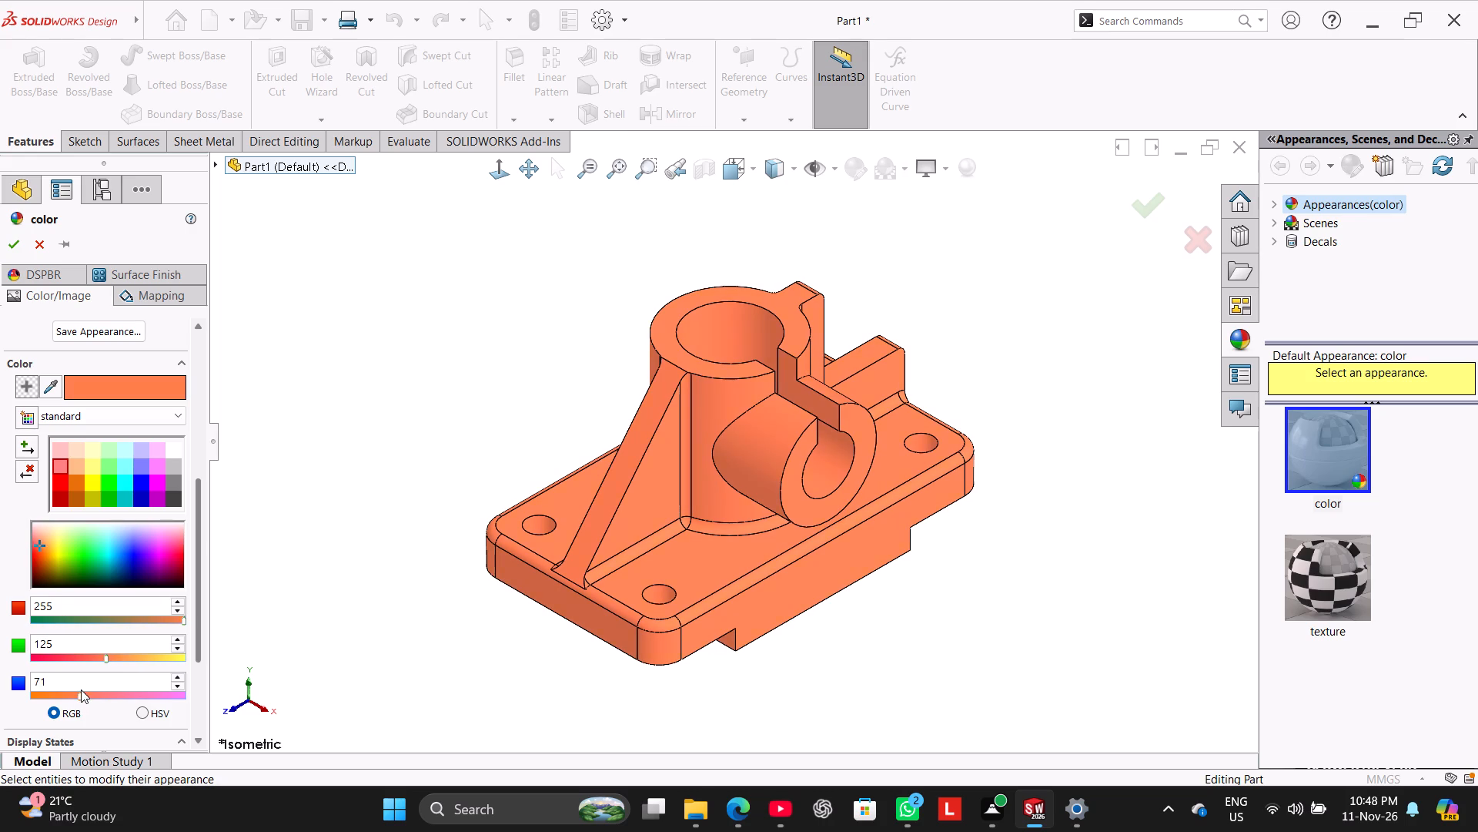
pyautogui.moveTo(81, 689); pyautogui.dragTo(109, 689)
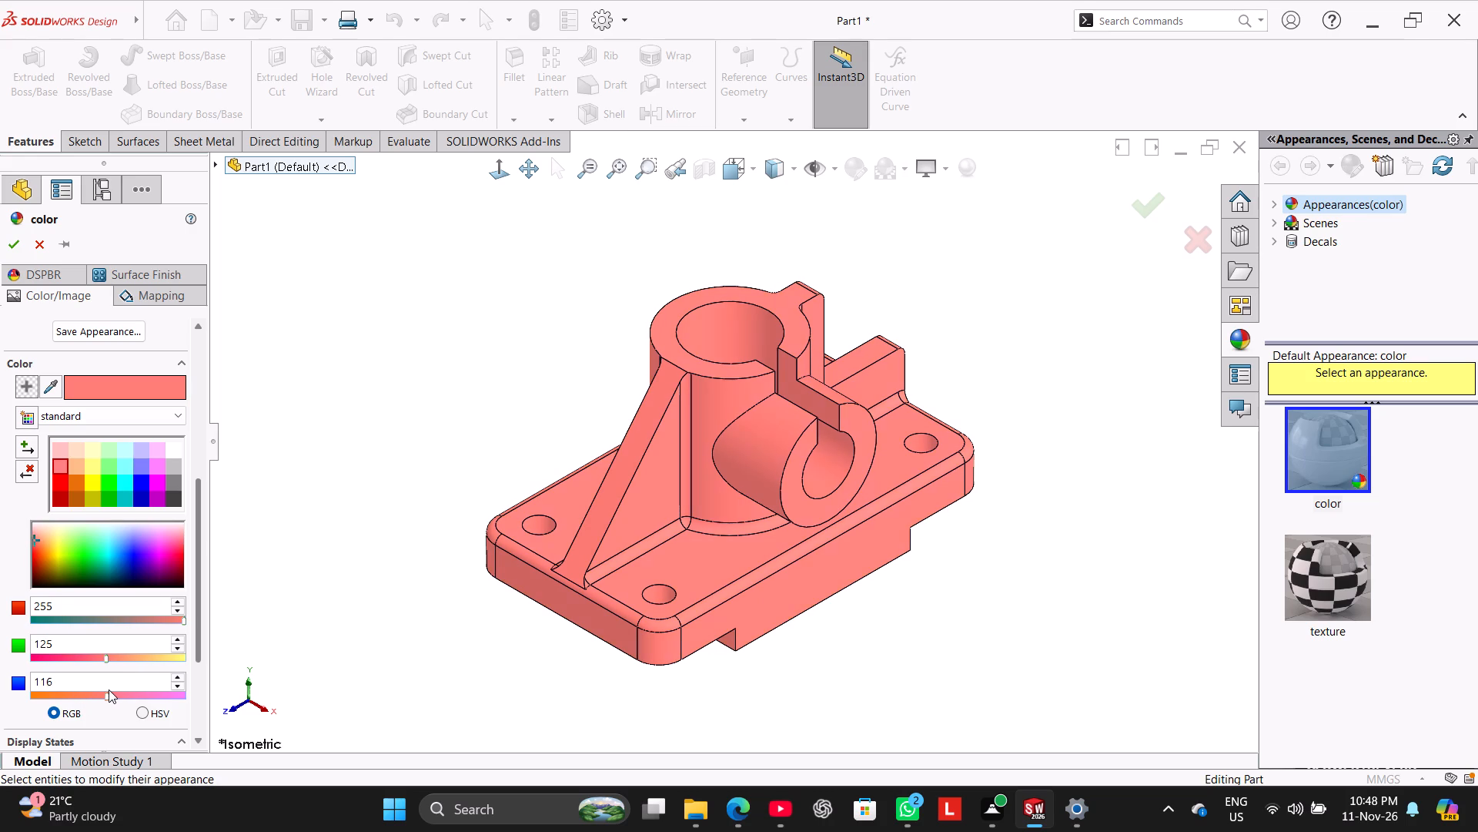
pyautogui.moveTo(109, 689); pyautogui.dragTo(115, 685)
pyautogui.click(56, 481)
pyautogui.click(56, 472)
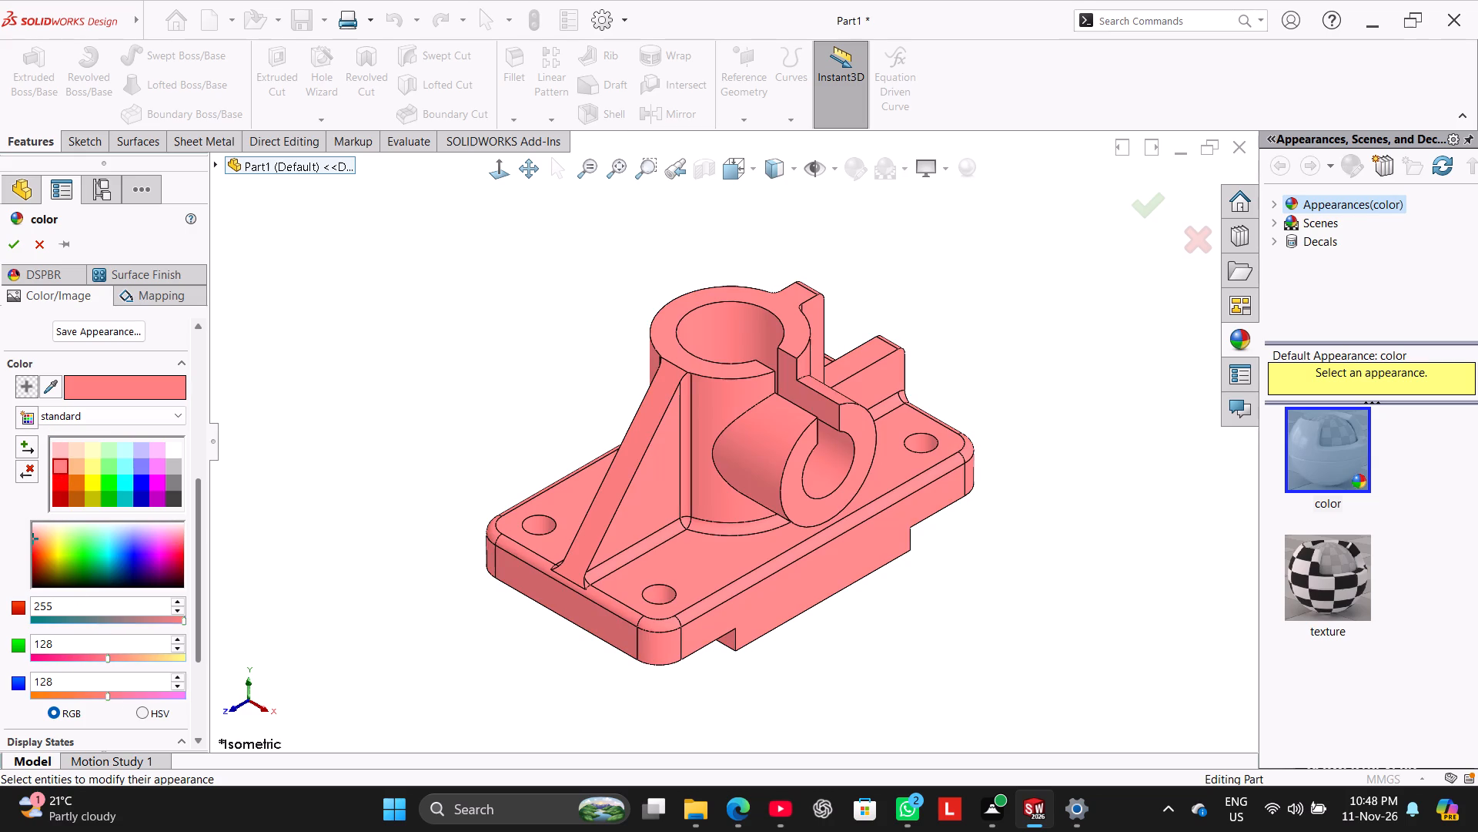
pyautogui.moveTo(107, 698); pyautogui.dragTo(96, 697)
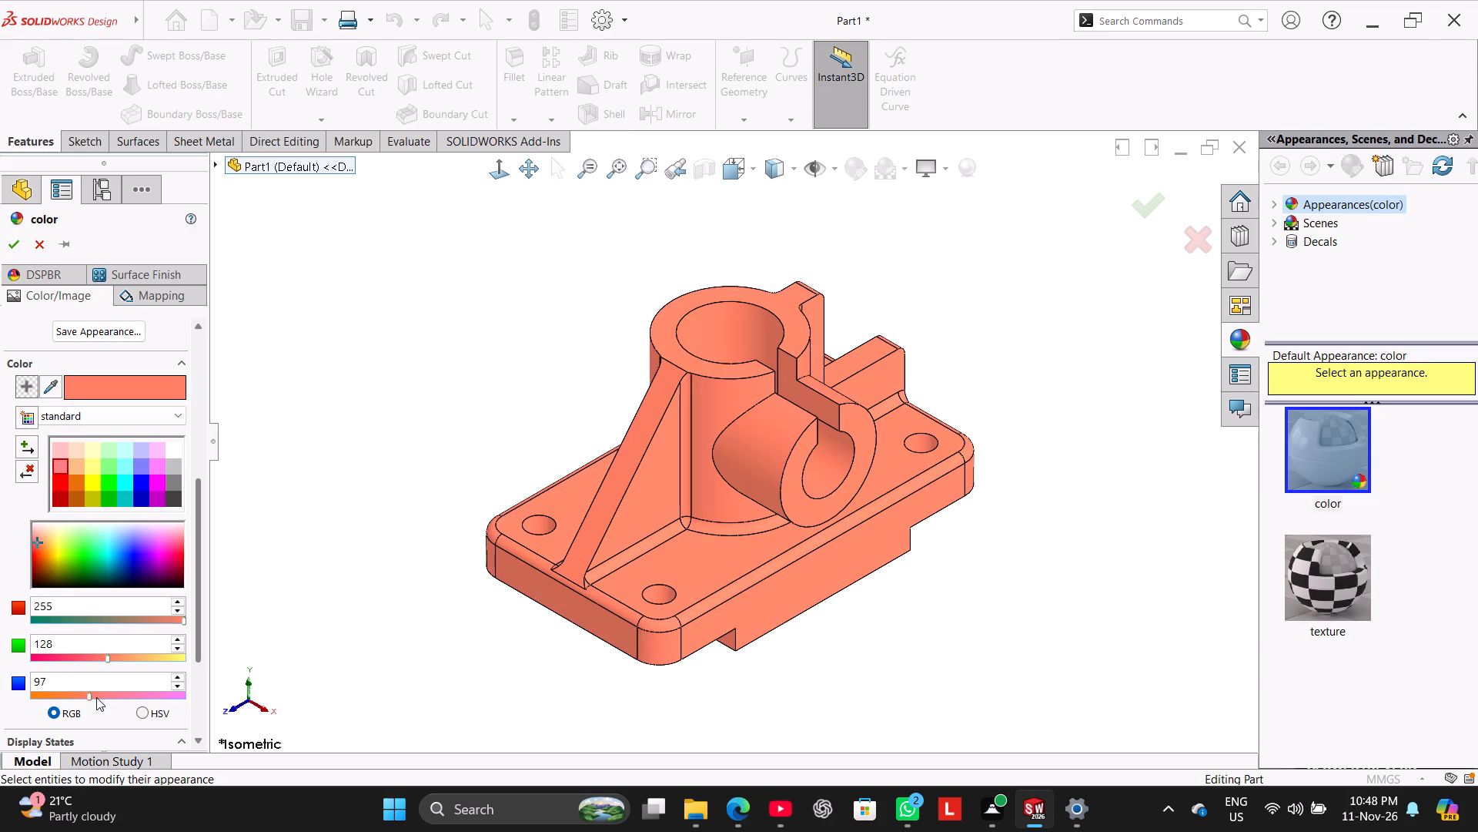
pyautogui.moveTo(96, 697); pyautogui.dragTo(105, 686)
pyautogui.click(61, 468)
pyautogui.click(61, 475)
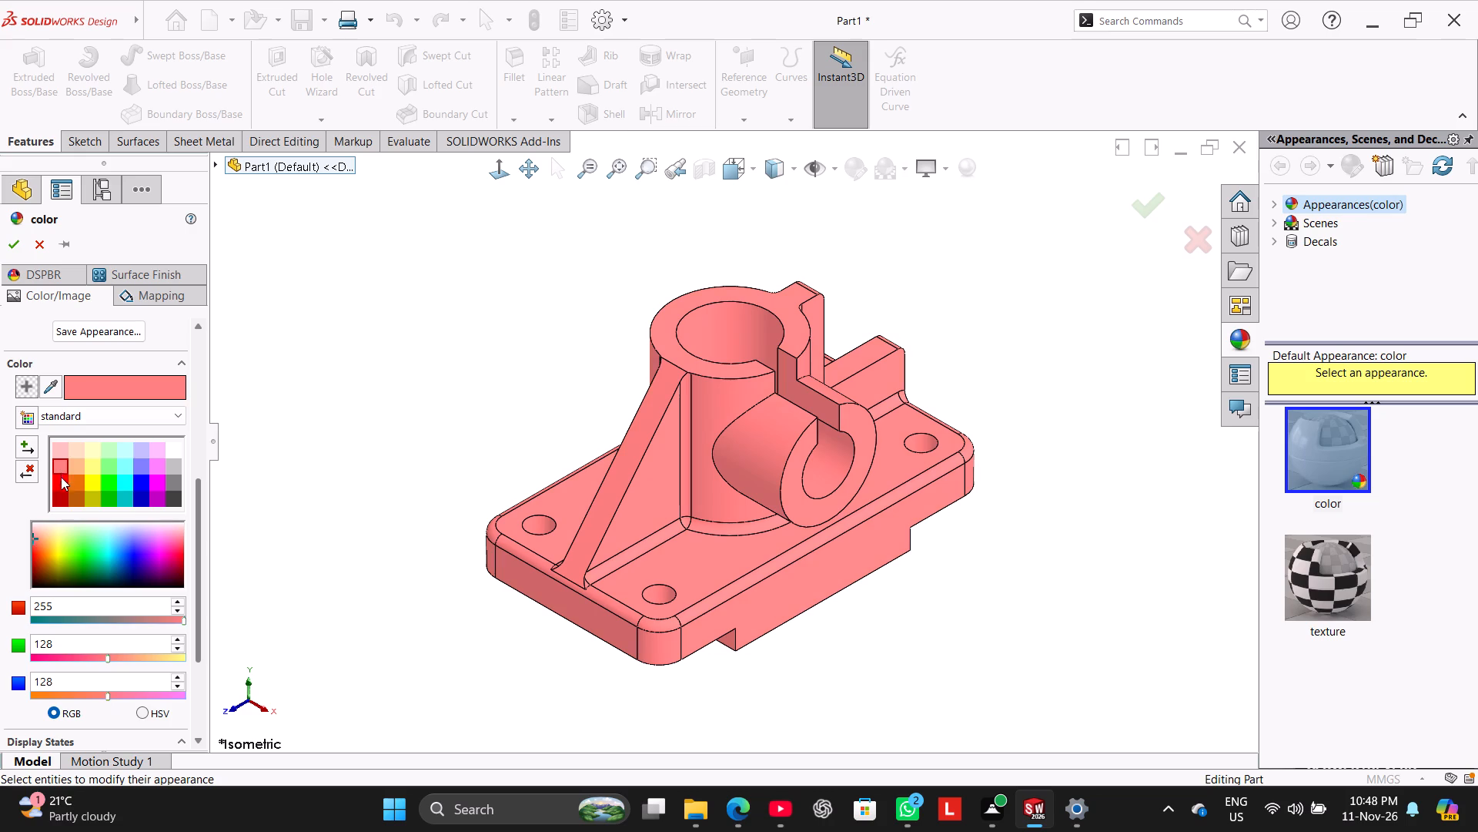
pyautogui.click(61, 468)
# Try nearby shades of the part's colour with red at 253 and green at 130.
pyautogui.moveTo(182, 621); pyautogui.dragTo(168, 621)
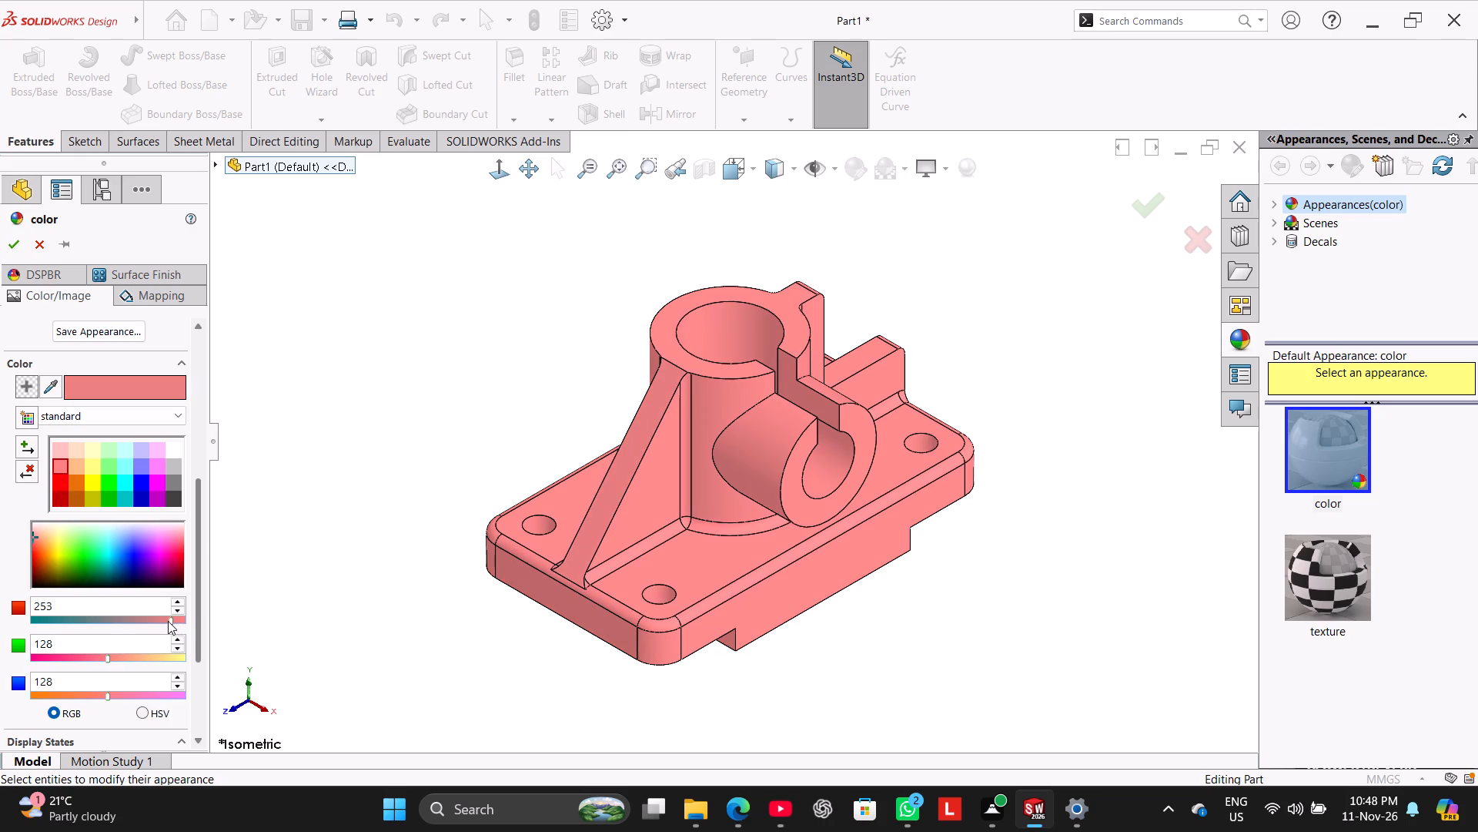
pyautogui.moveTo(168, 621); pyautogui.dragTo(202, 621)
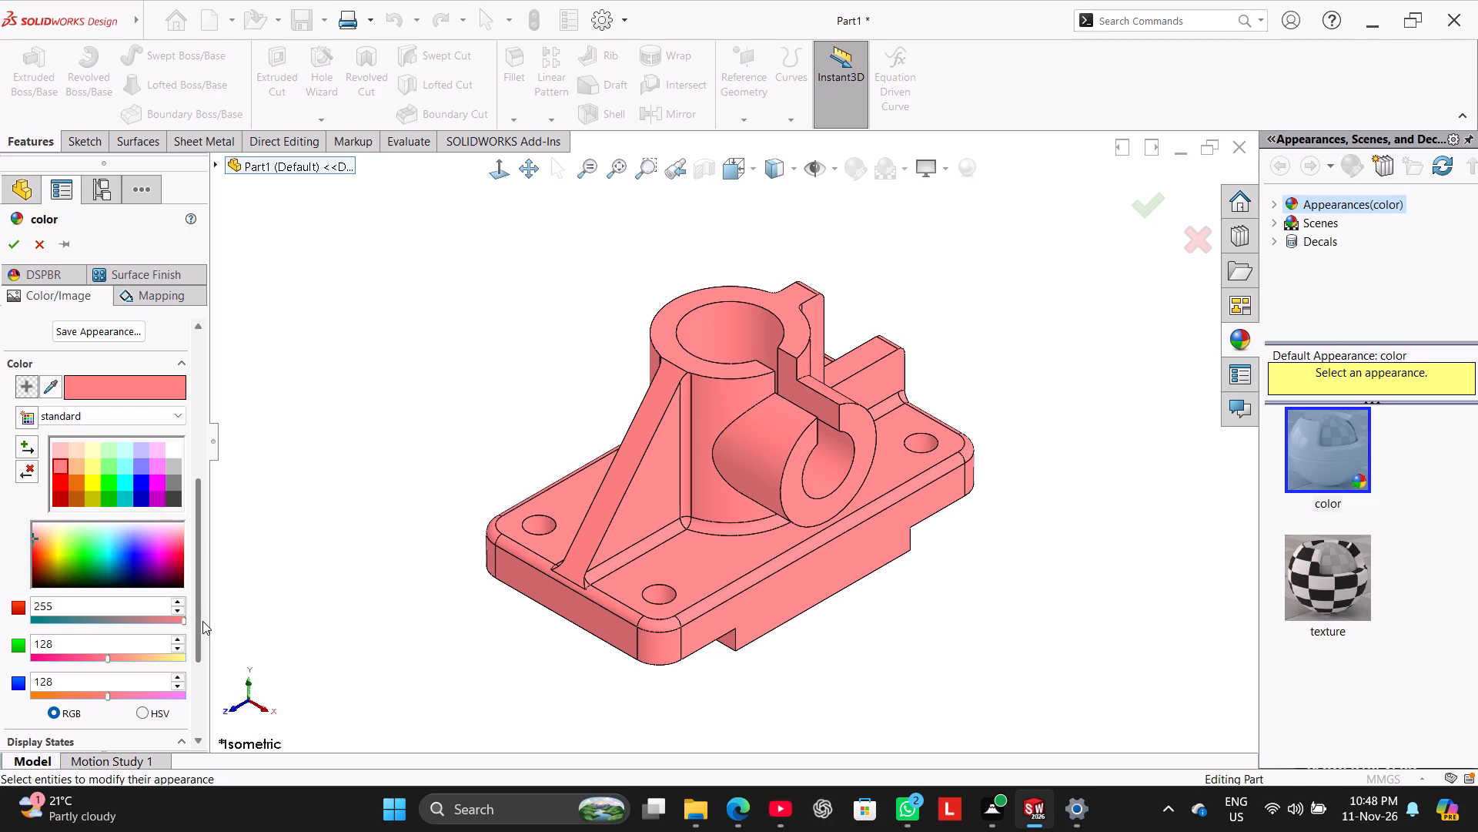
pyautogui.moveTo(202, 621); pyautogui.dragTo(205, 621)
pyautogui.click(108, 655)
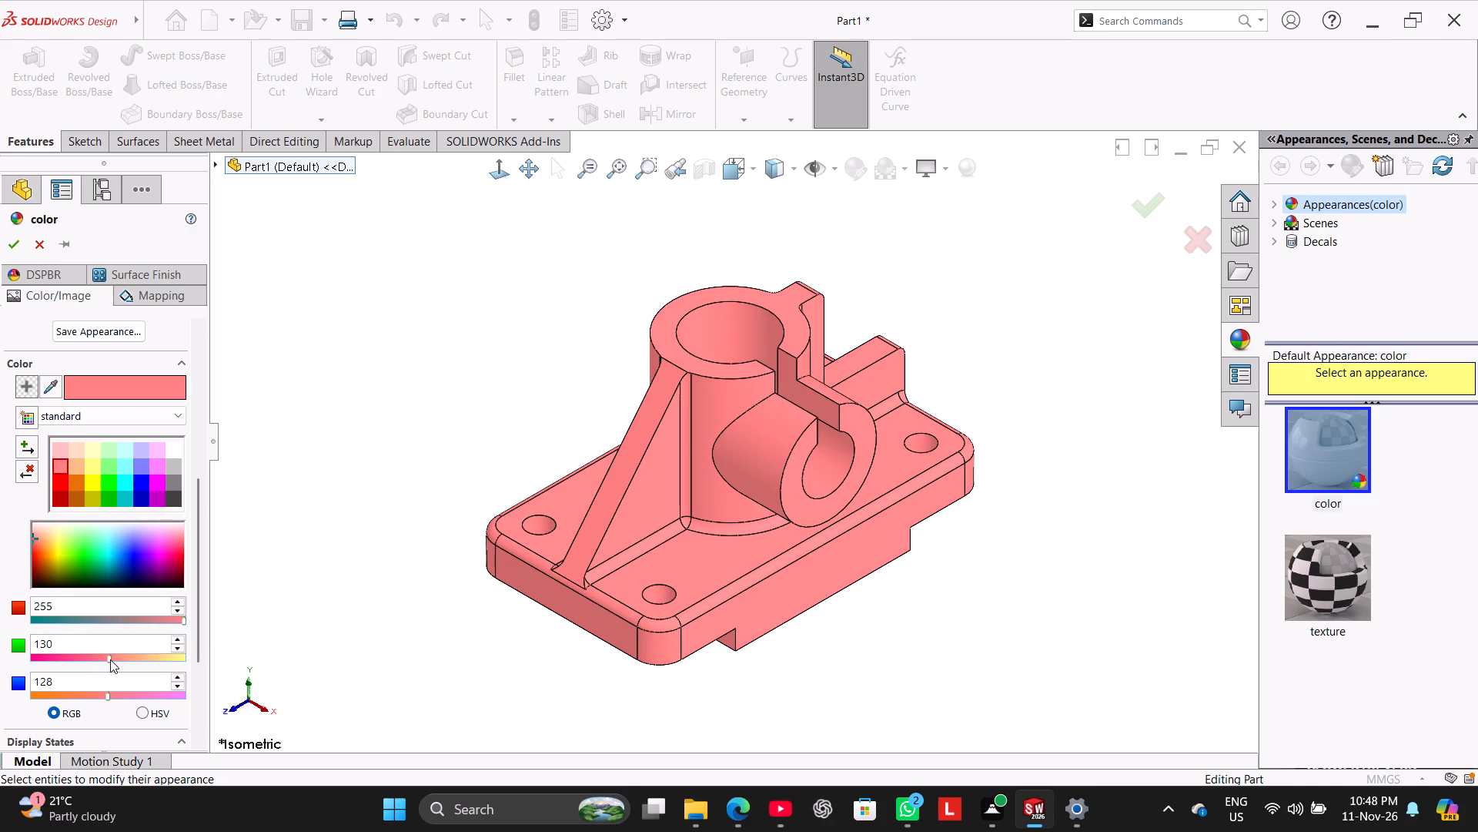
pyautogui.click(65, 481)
# Choose the light red swatch with RGB 255, 128, 128 and apply the appearance to the part.
pyautogui.click(65, 468)
pyautogui.click(7, 242)
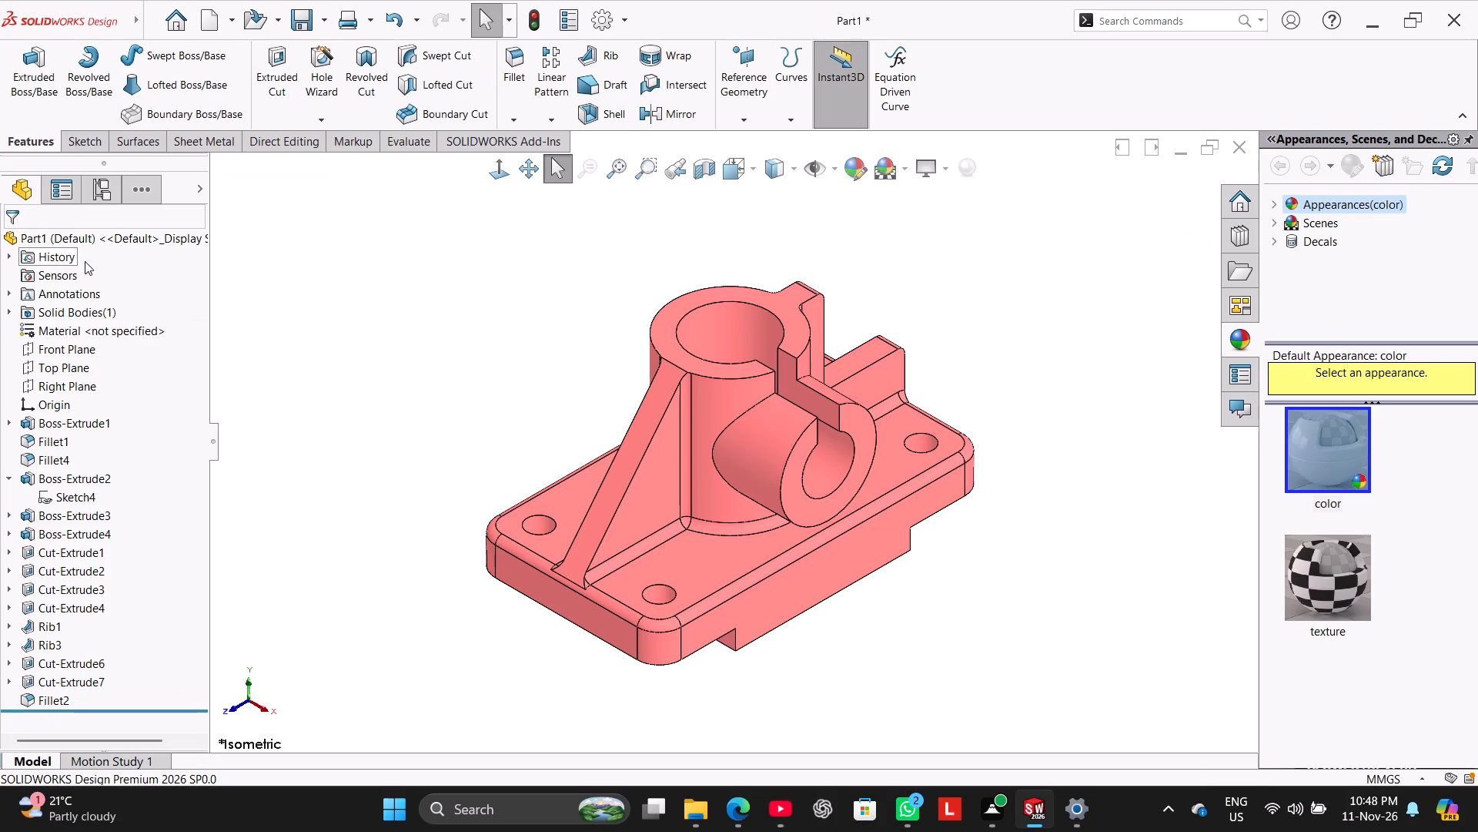
# Apply the polished steel appearance to the inner faces of the cross-boss bore and the vertical hub bore.
pyautogui.keyDown('ctrl'); pyautogui.click(831, 474); pyautogui.keyUp('ctrl')
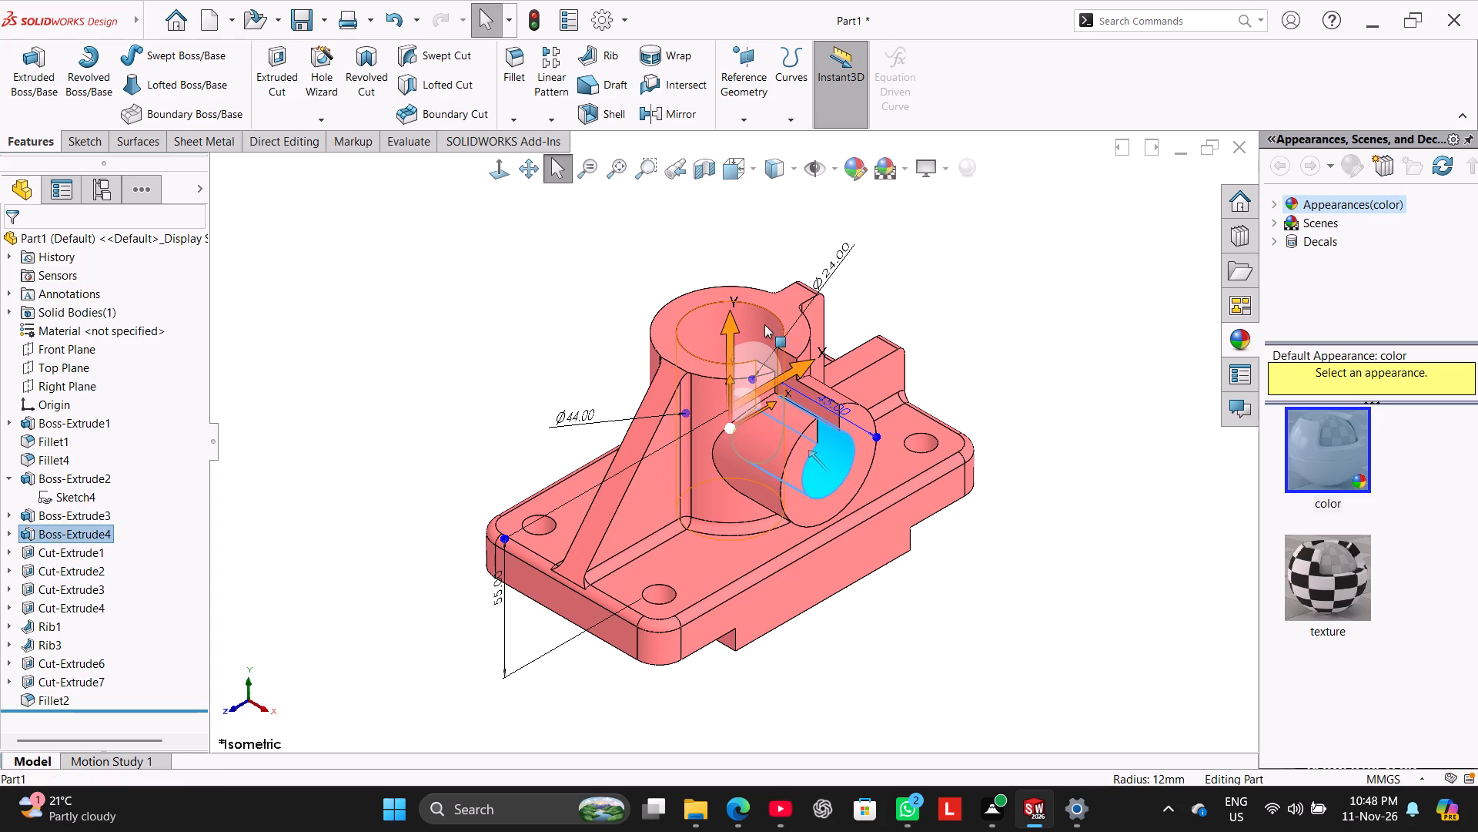
pyautogui.keyDown('ctrl'); pyautogui.click(764, 324); pyautogui.keyUp('ctrl')
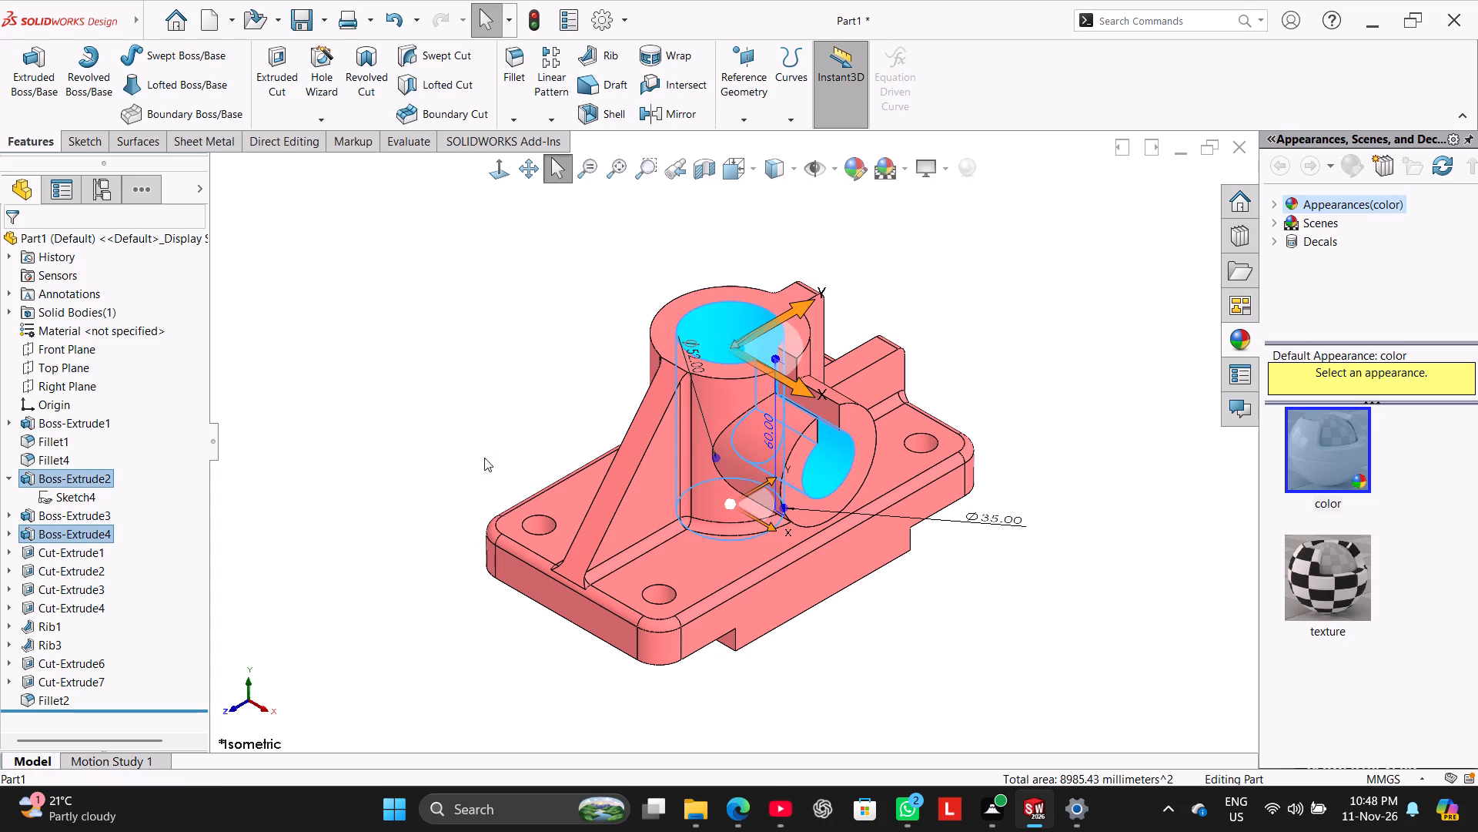
pyautogui.moveTo(460, 451); pyautogui.dragTo(402, 431, button='middle')
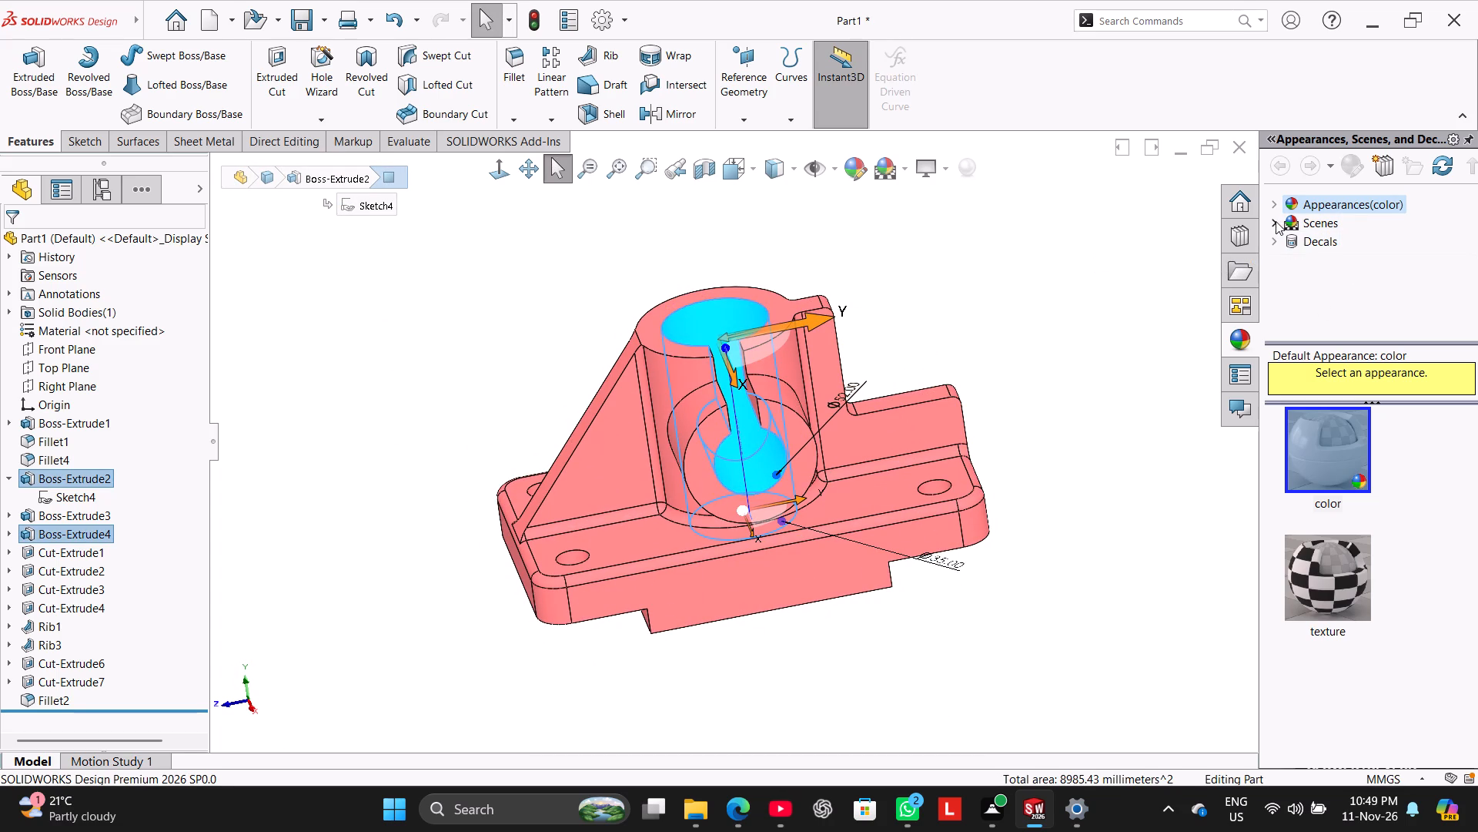
pyautogui.click(1274, 220)
pyautogui.click(1279, 217)
pyautogui.click(1267, 198)
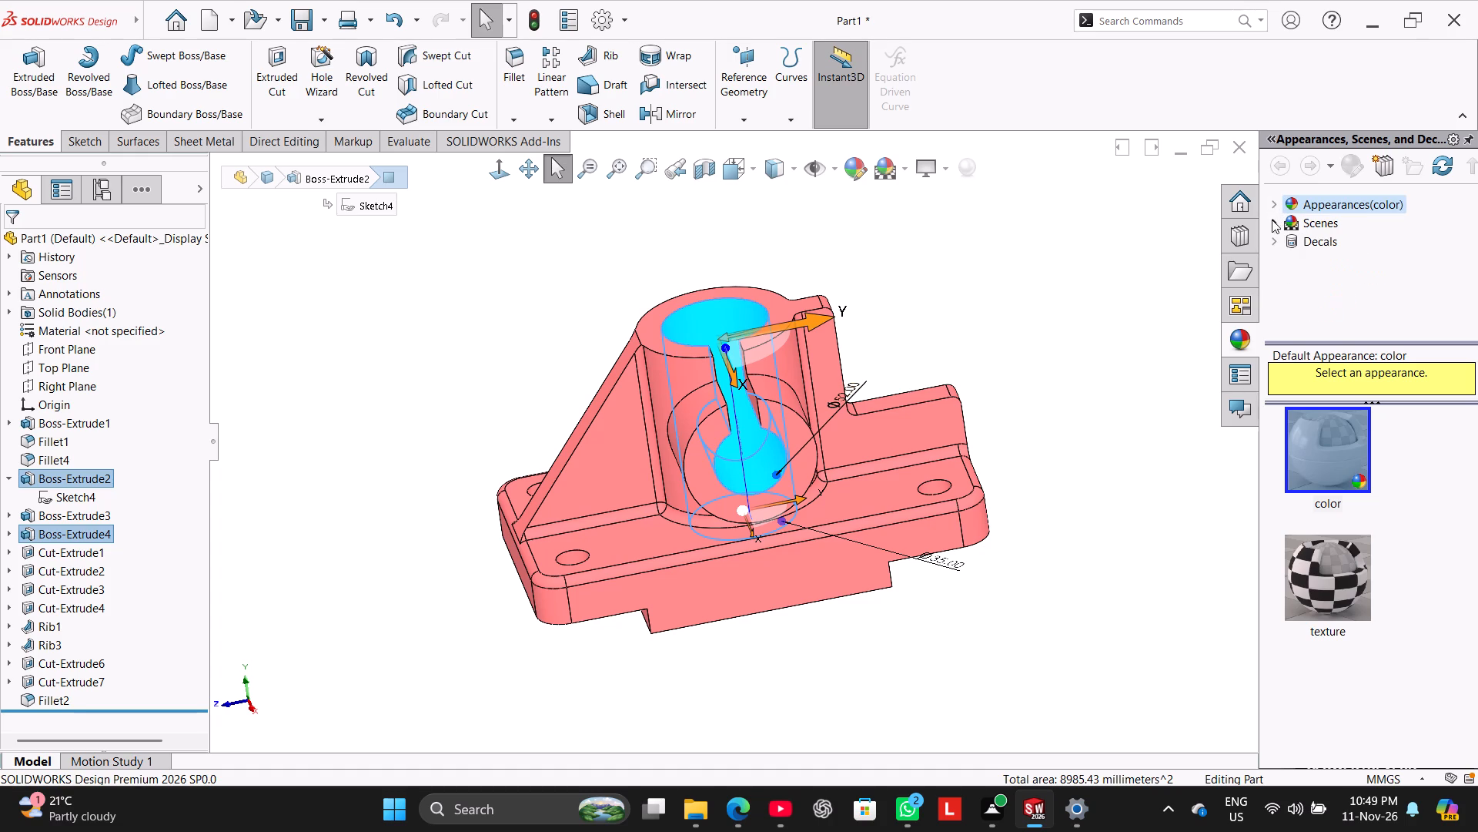
pyautogui.click(1272, 208)
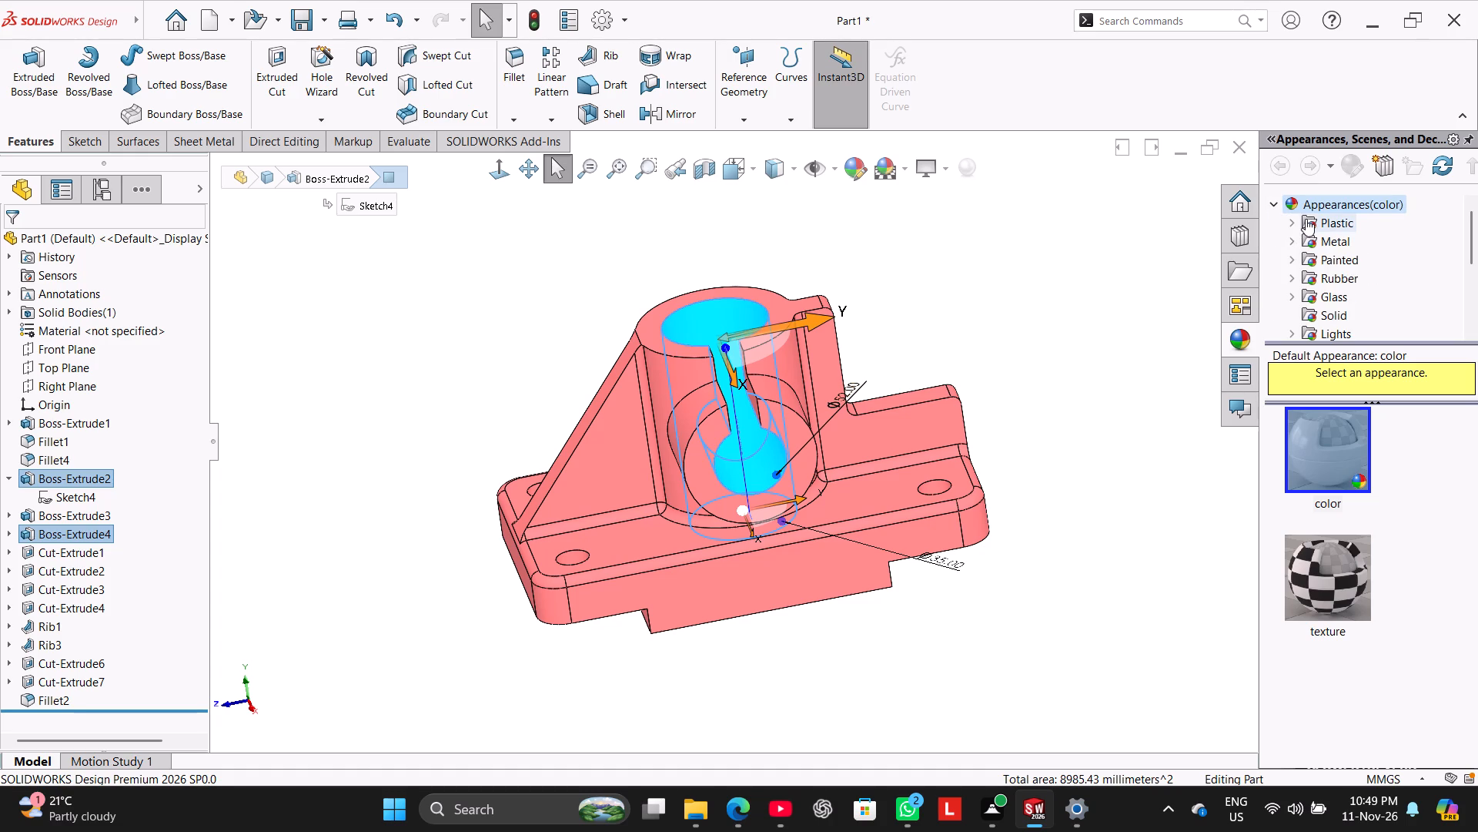
pyautogui.click(1310, 219)
pyautogui.click(1311, 239)
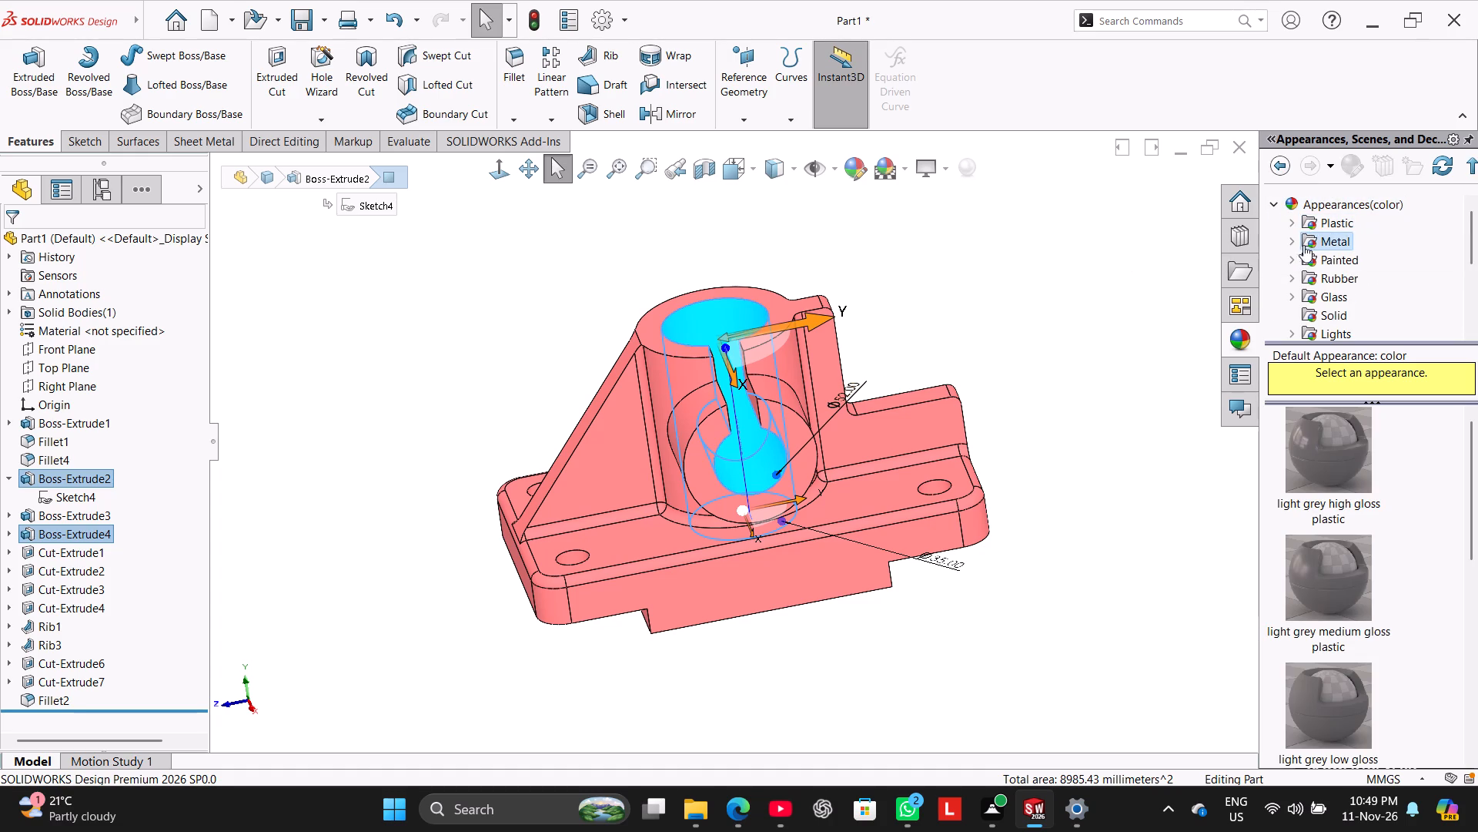
pyautogui.click(1296, 247)
pyautogui.doubleClick(1329, 222)
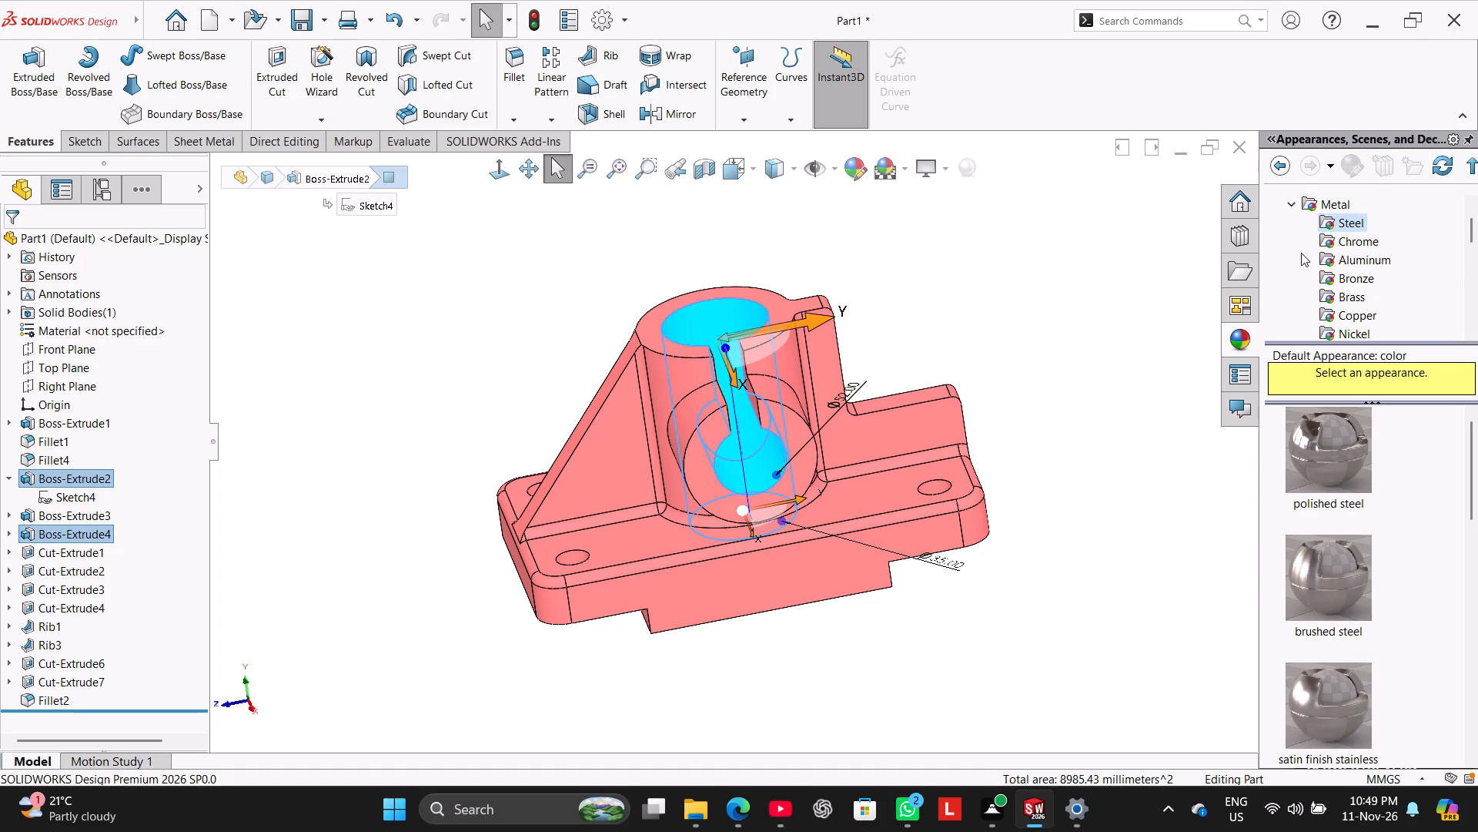
pyautogui.doubleClick(1334, 479)
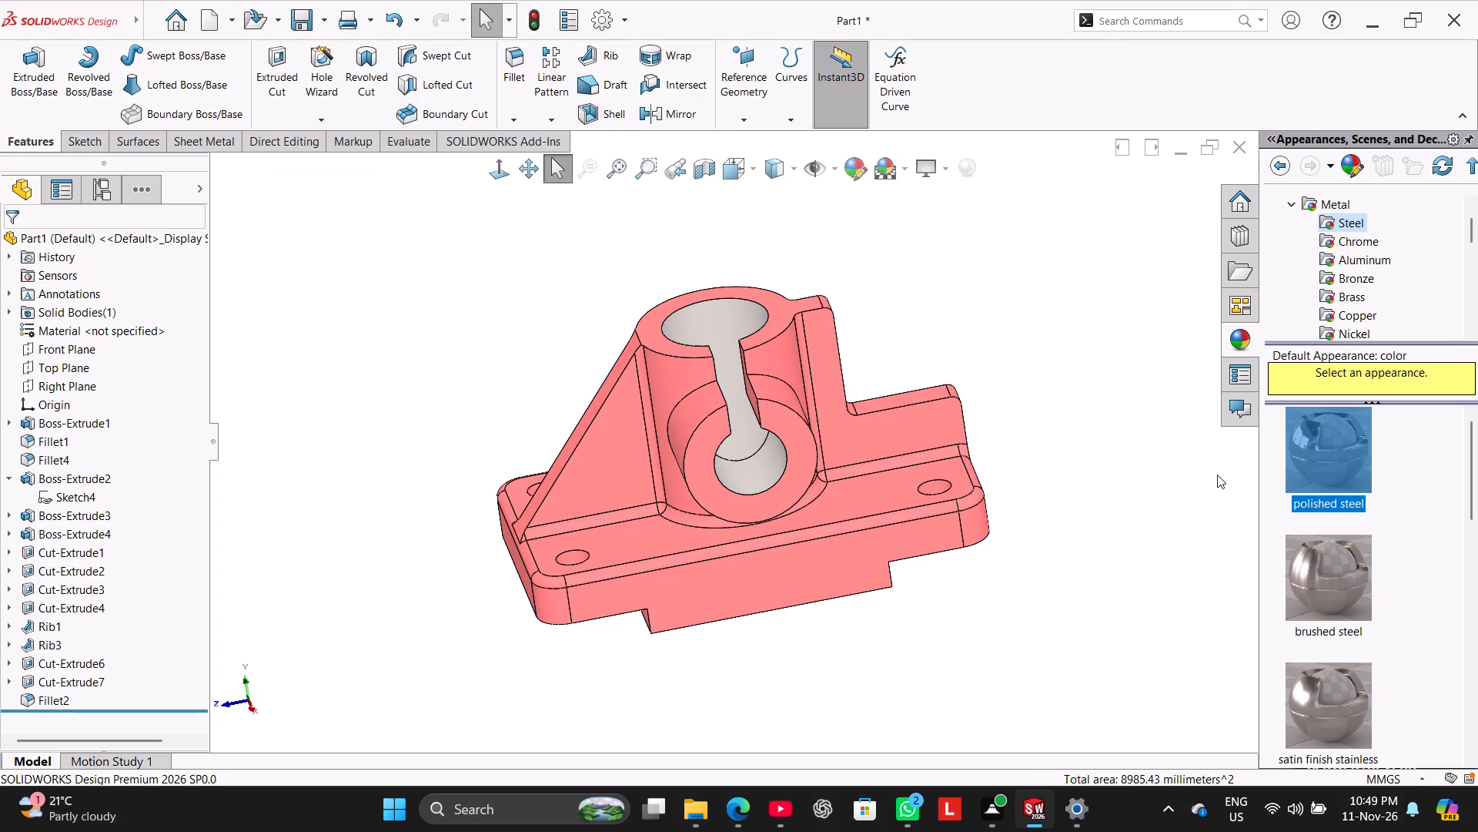
# Apply polished steel to the counterbore wall and its inner step face on the underside of the base.
pyautogui.moveTo(1032, 396); pyautogui.dragTo(1044, 420, button='middle')
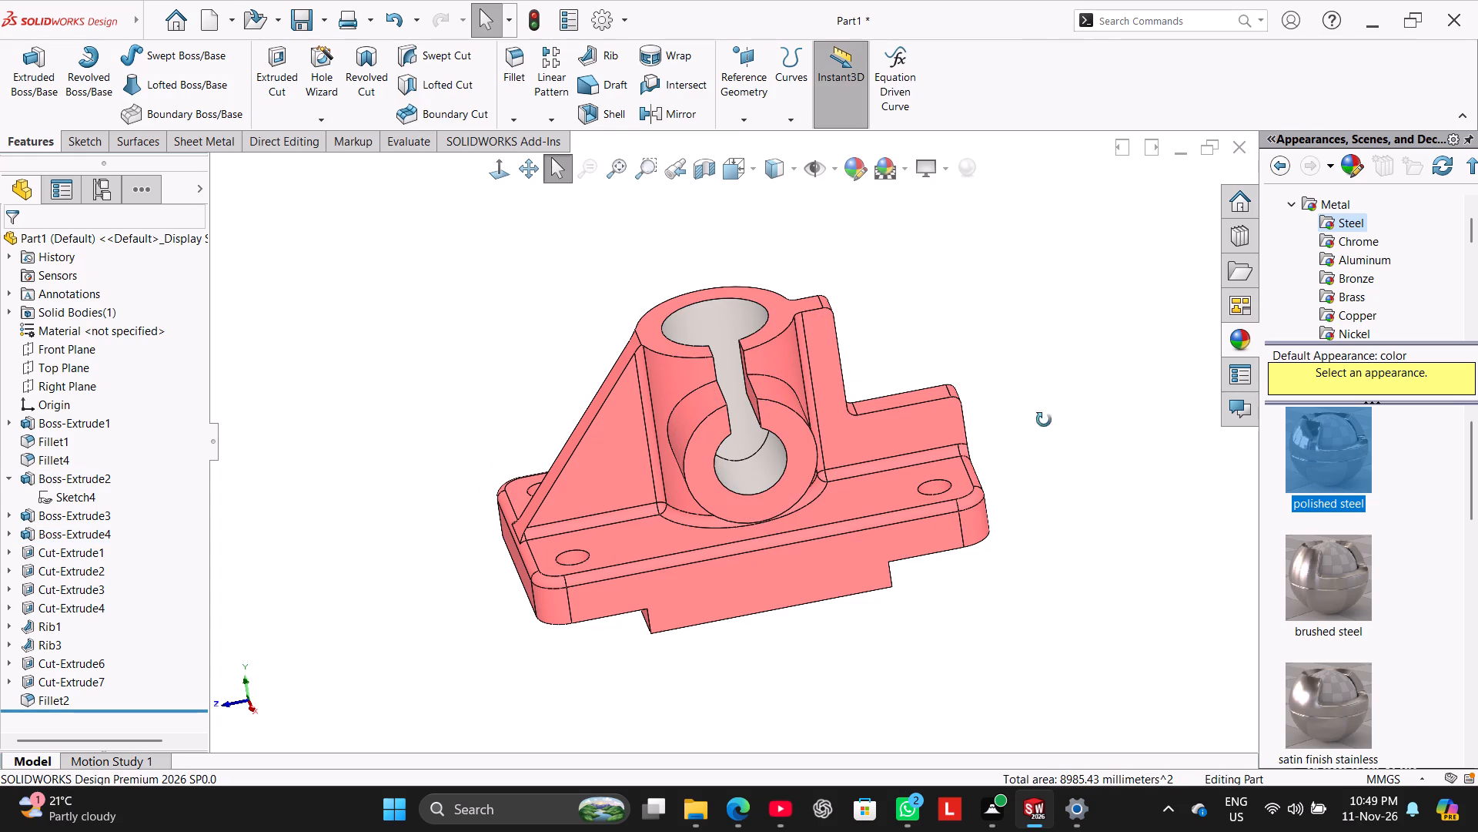
pyautogui.moveTo(1044, 420); pyautogui.dragTo(1062, 441, button='middle')
pyautogui.moveTo(485, 451); pyautogui.dragTo(655, 254, button='right')
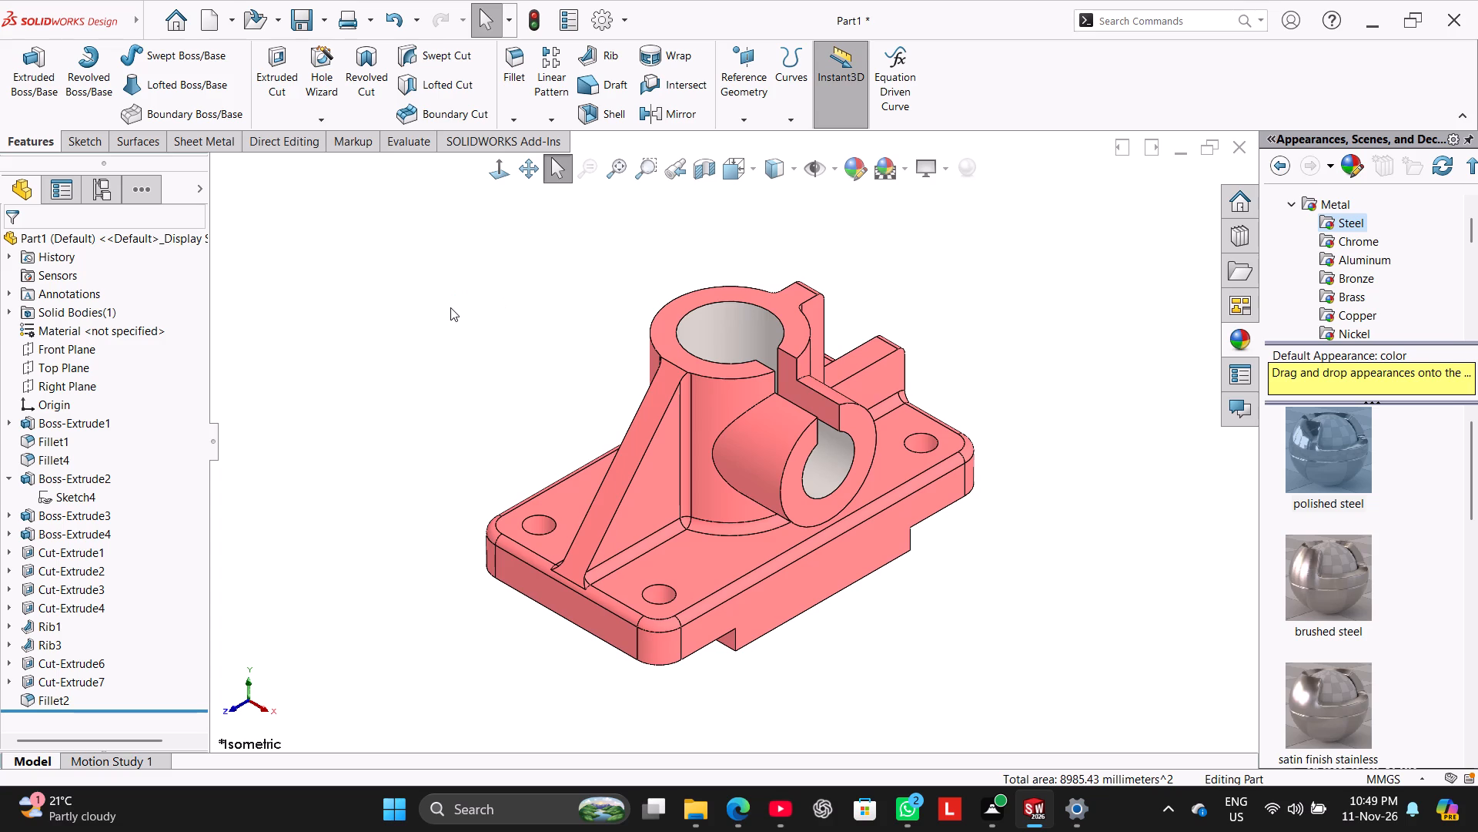
pyautogui.moveTo(461, 327); pyautogui.dragTo(480, 366, button='middle')
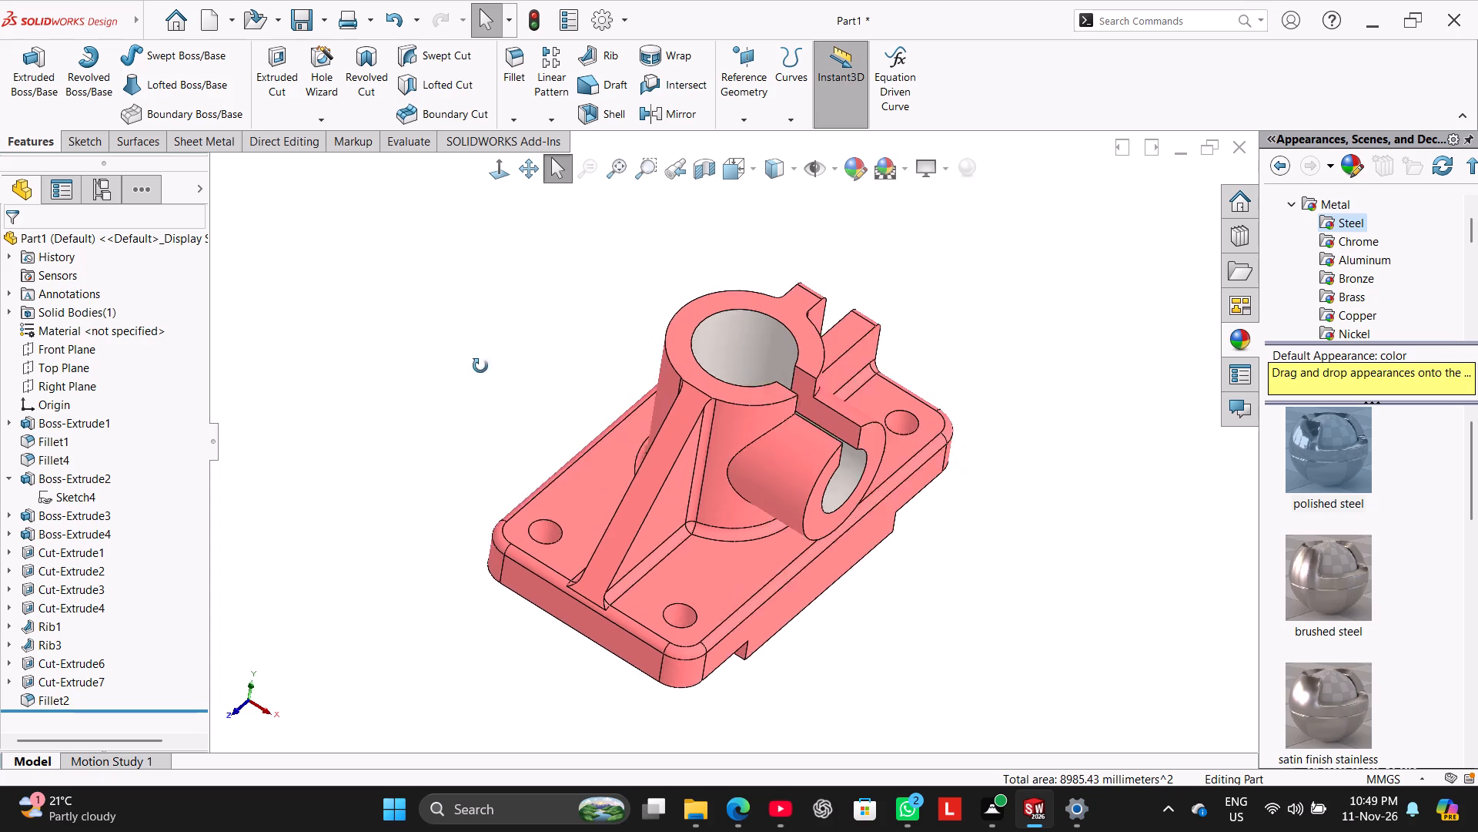
pyautogui.moveTo(480, 366); pyautogui.dragTo(438, 383, button='middle')
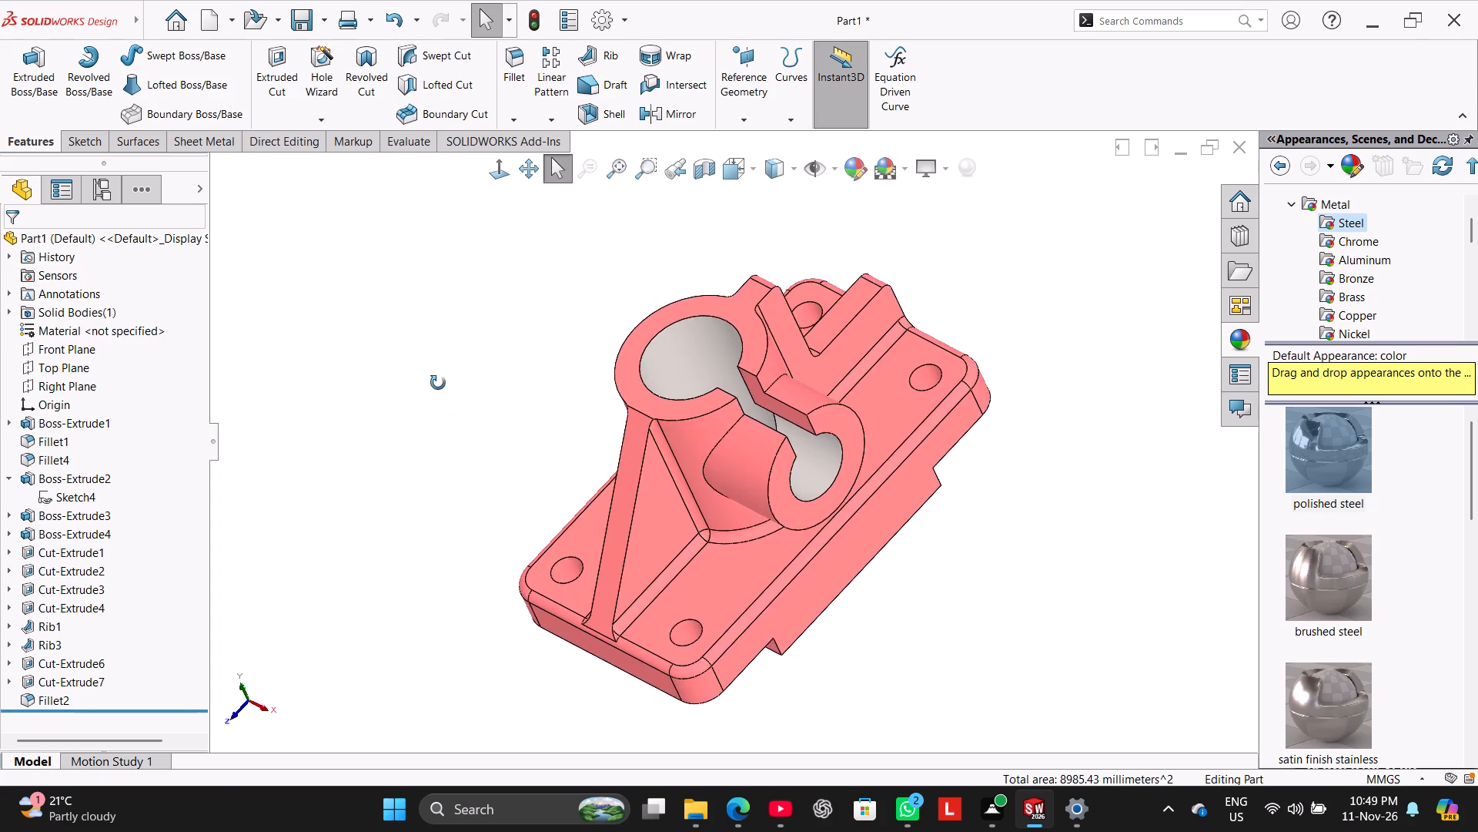
pyautogui.moveTo(438, 383); pyautogui.dragTo(443, 352, button='middle')
pyautogui.moveTo(594, 504); pyautogui.dragTo(473, 237, button='middle')
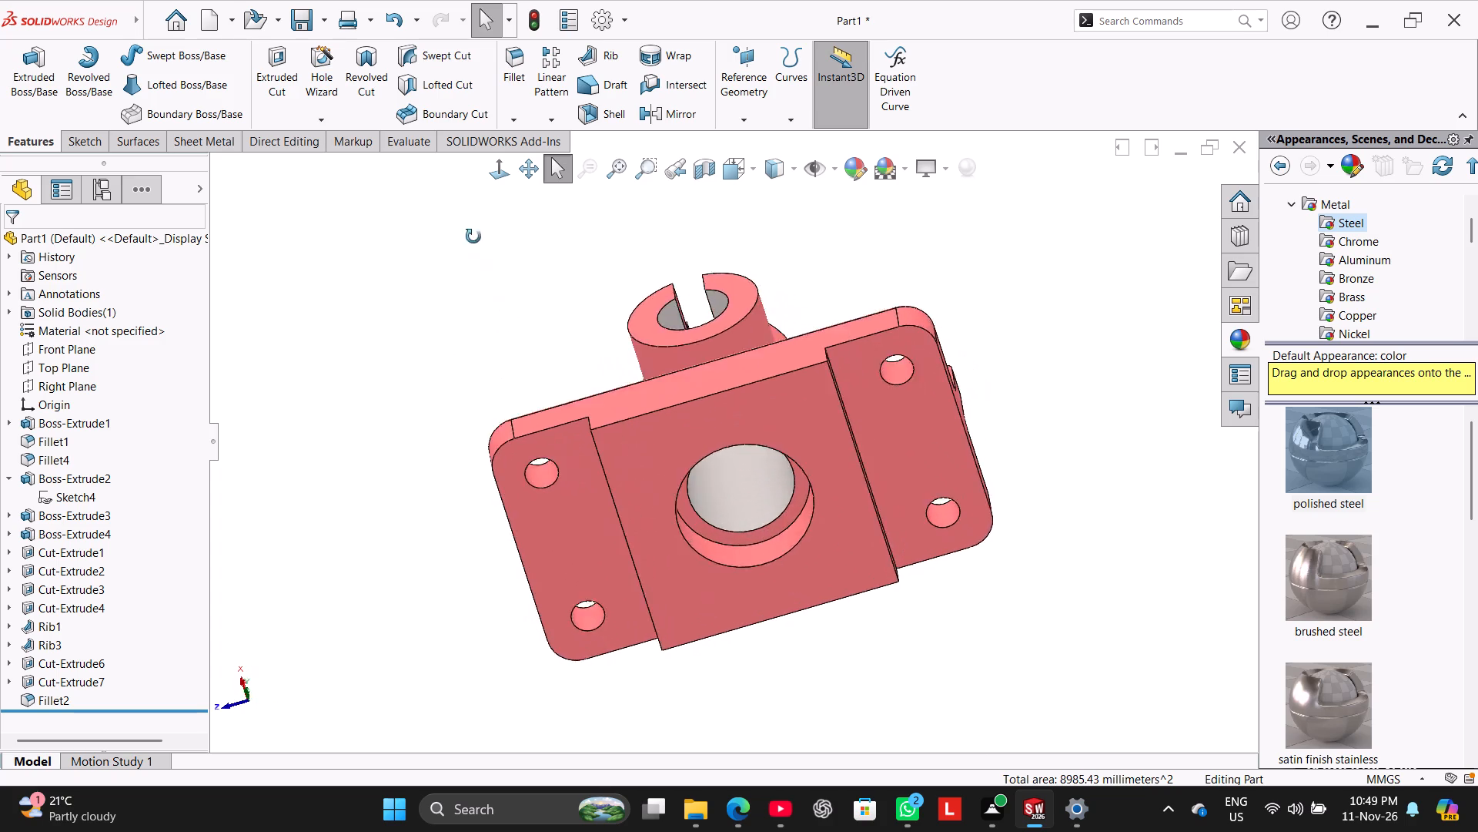
pyautogui.moveTo(473, 237); pyautogui.dragTo(534, 473, button='middle')
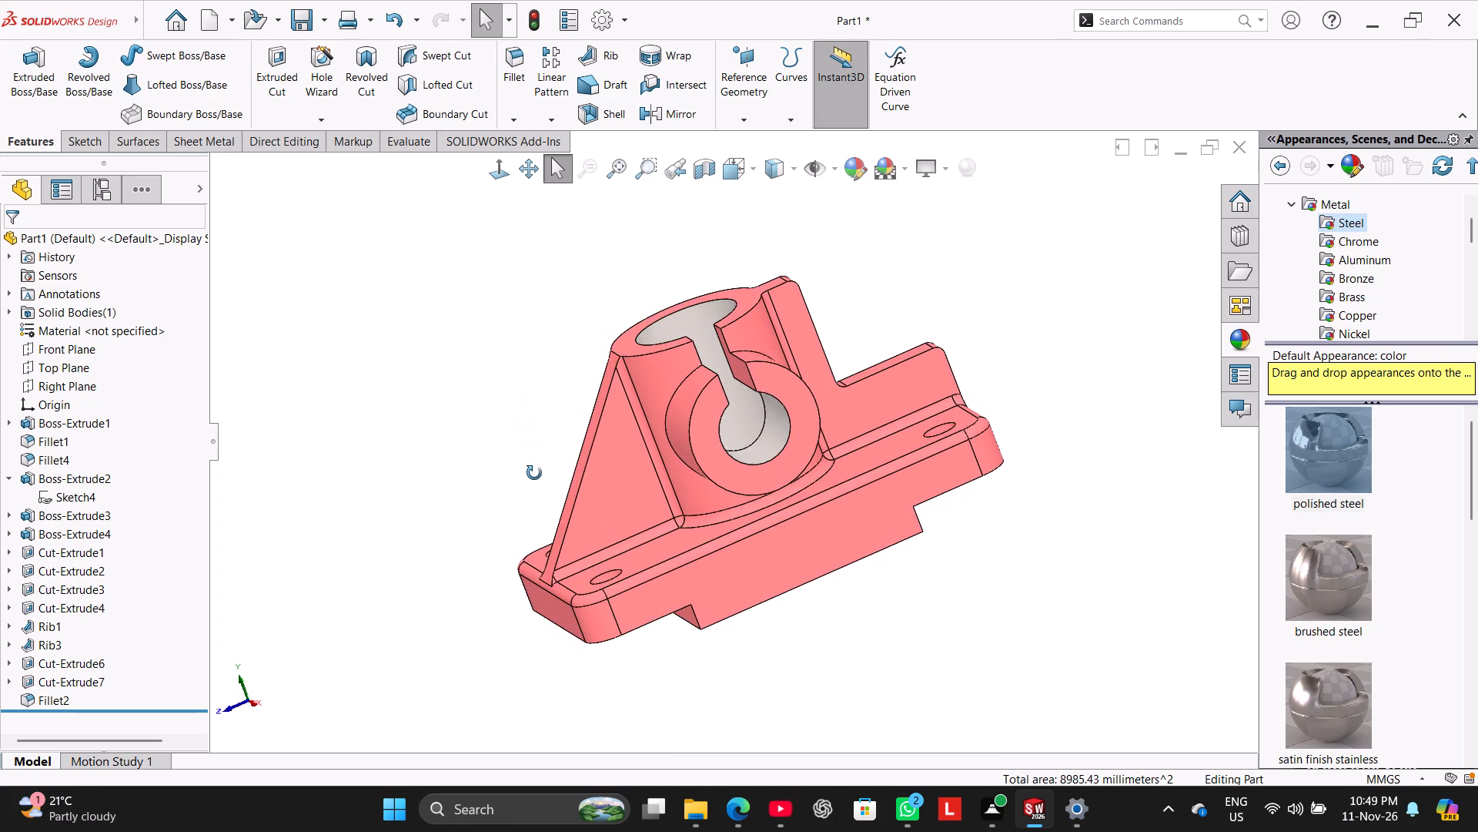
pyautogui.moveTo(534, 473); pyautogui.dragTo(520, 293, button='middle')
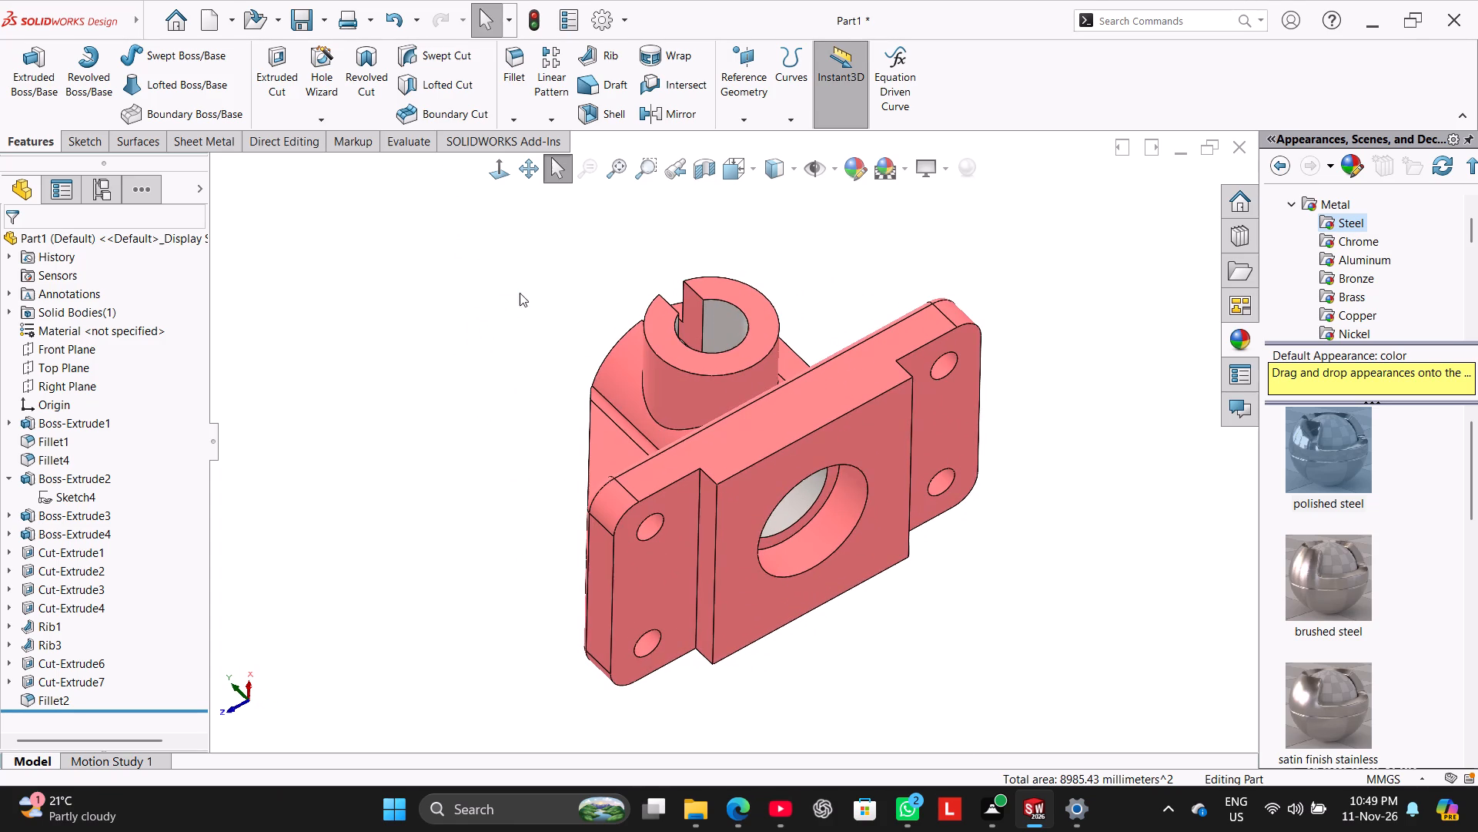
pyautogui.click(837, 517)
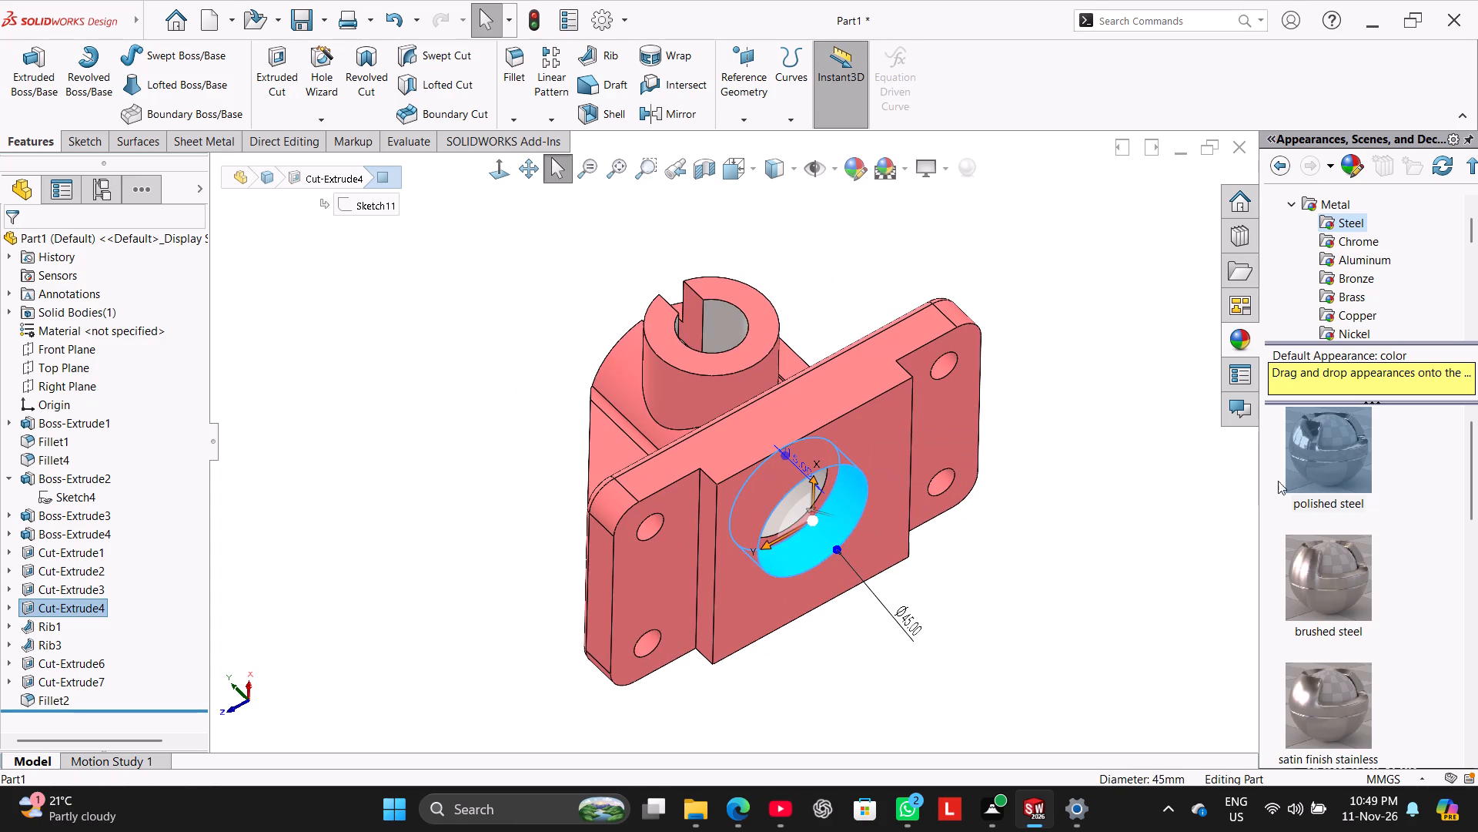
pyautogui.doubleClick(1313, 461)
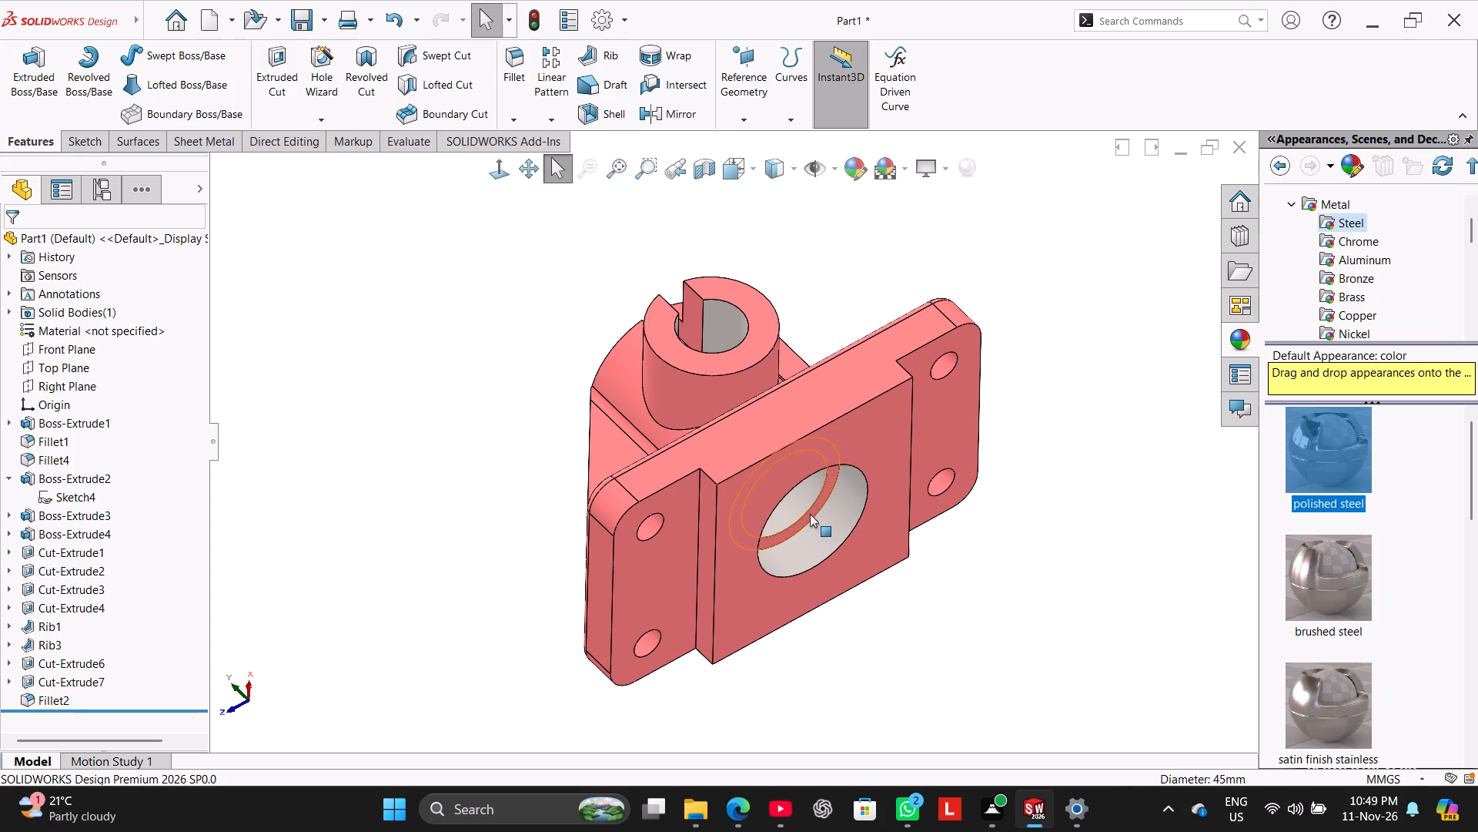
pyautogui.click(810, 514)
pyautogui.doubleClick(1332, 442)
# Return the part to the isometric view.
pyautogui.moveTo(1058, 467); pyautogui.dragTo(1071, 747, button='middle')
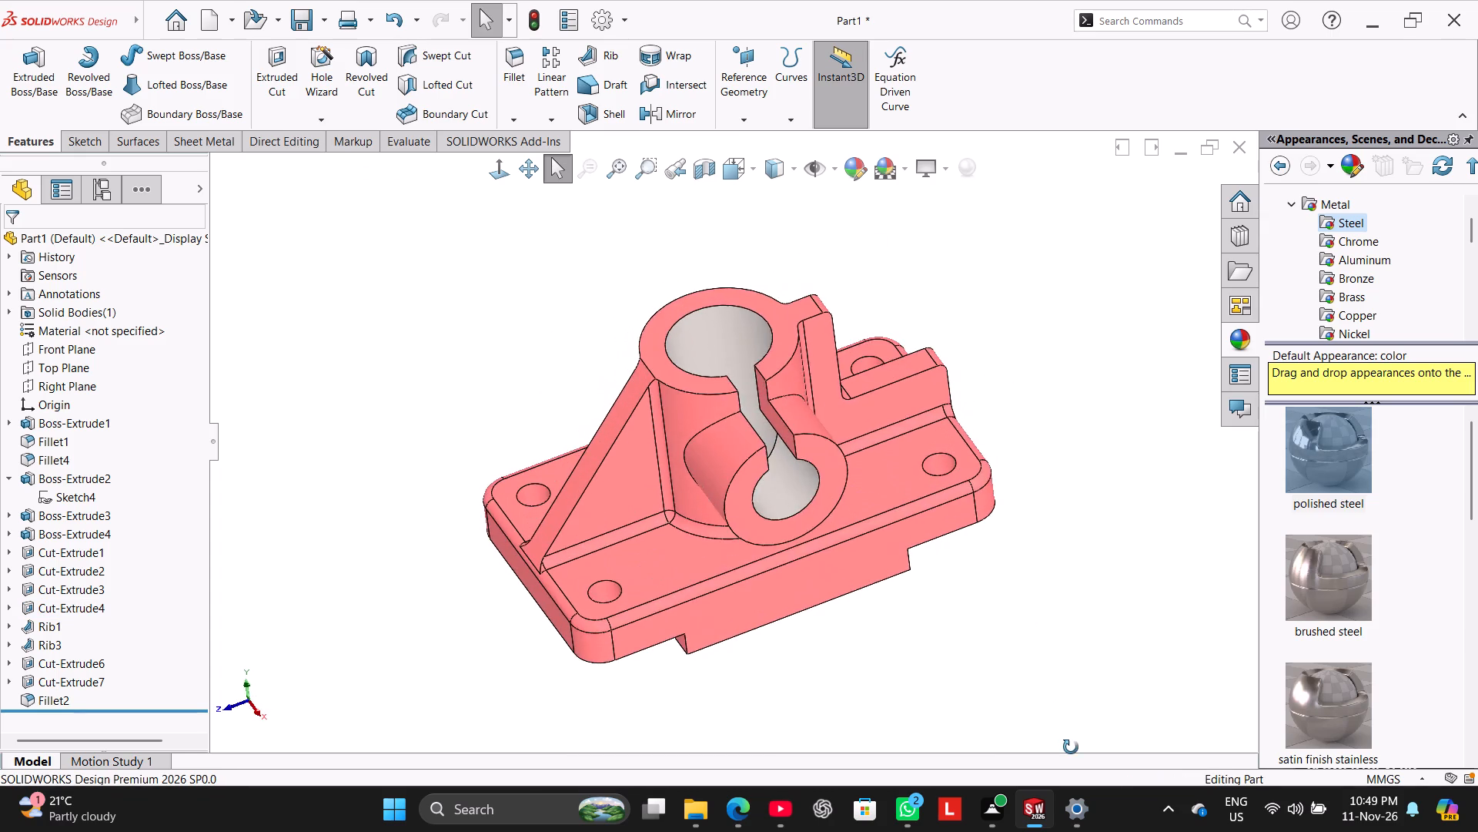
pyautogui.moveTo(1071, 747); pyautogui.dragTo(1060, 603, button='middle')
pyautogui.moveTo(806, 655); pyautogui.dragTo(1047, 330, button='right')
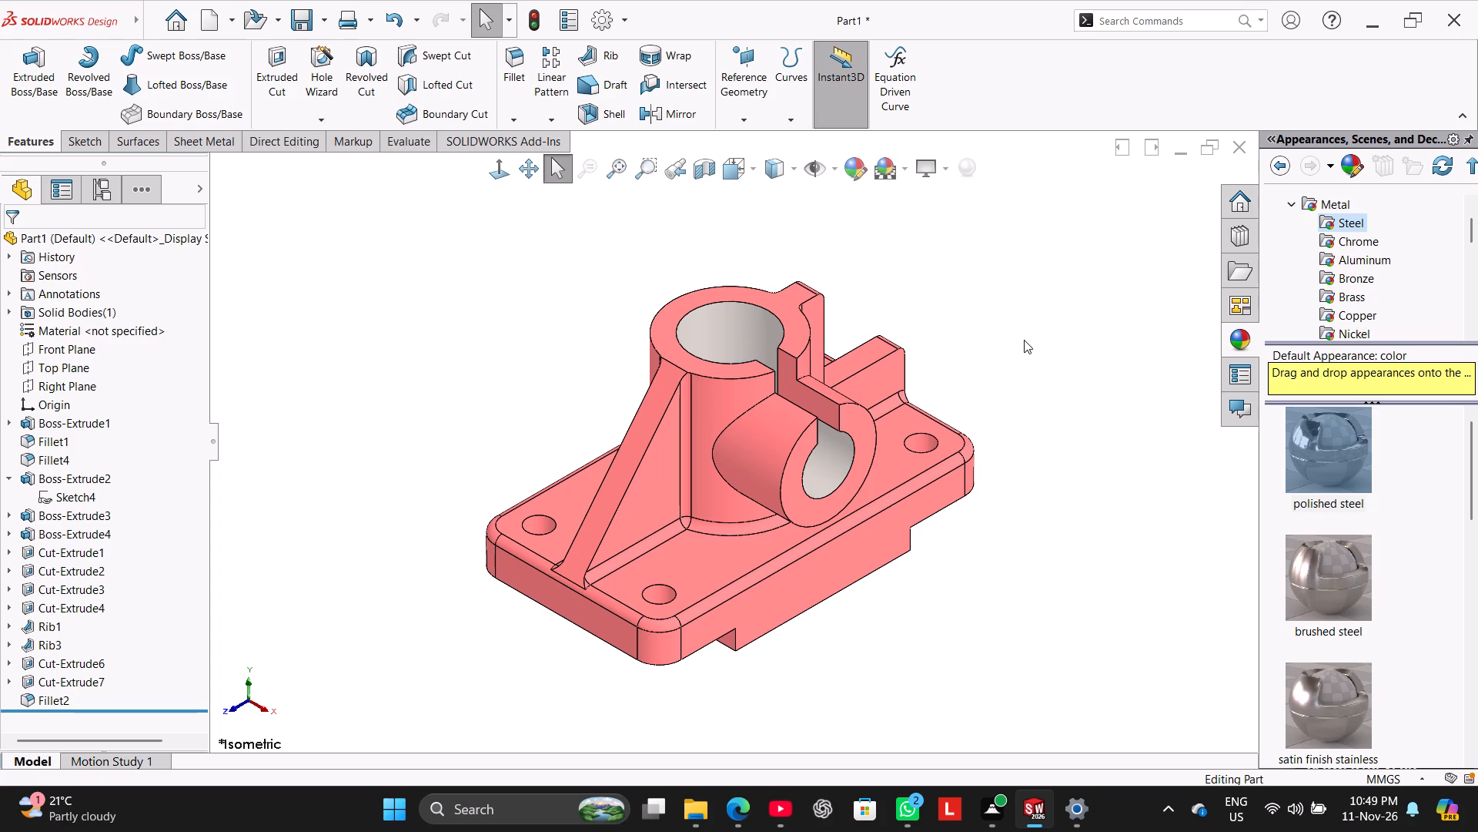
# Start saving the part and copy the folder name "Split hub clamp on two-bolt base - Run 5" from Fuji tasks in File Explorer.
pyautogui.click(296, 22)
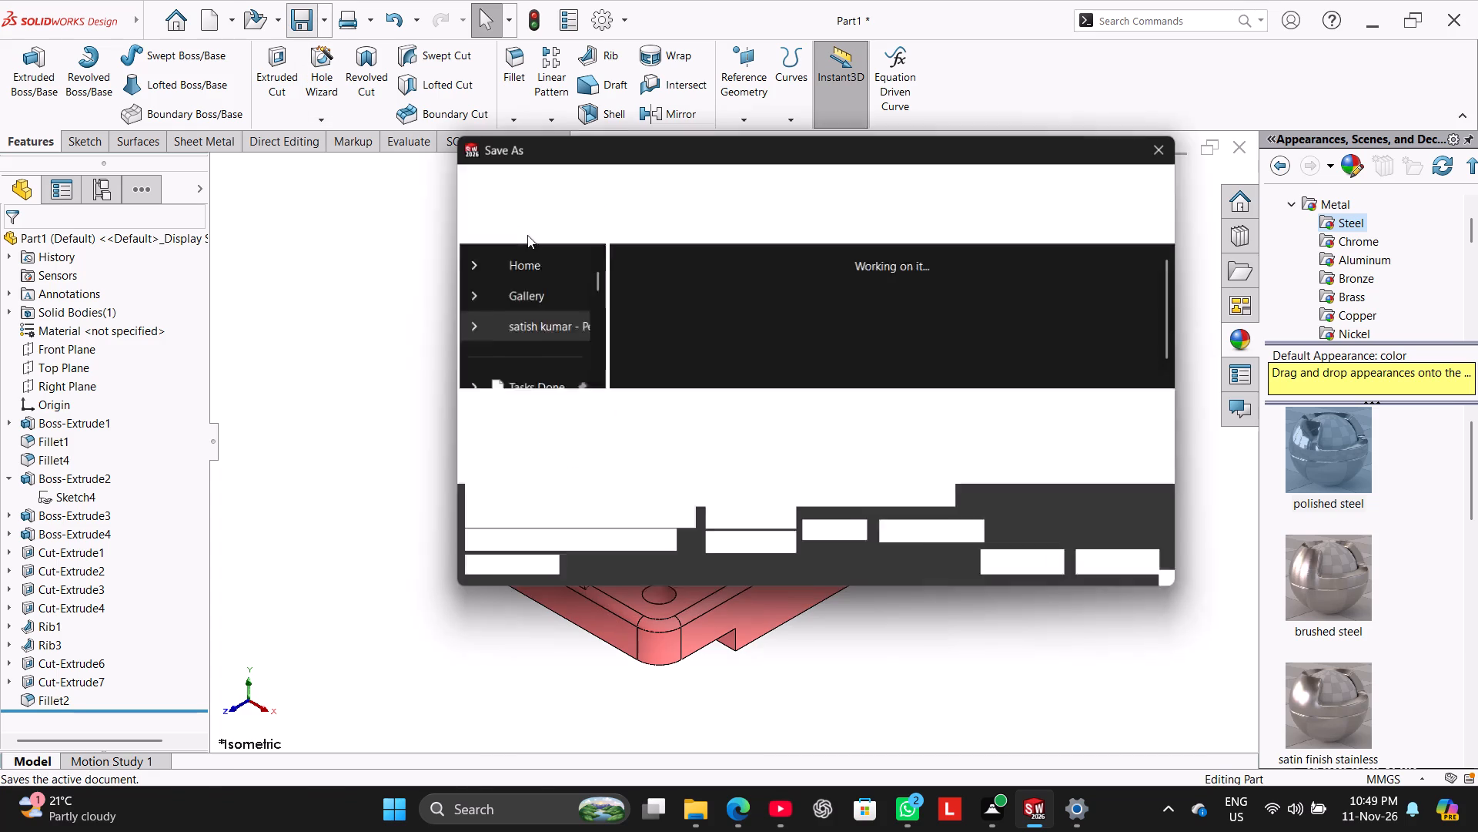
pyautogui.hotkey('ctrl', 'v')
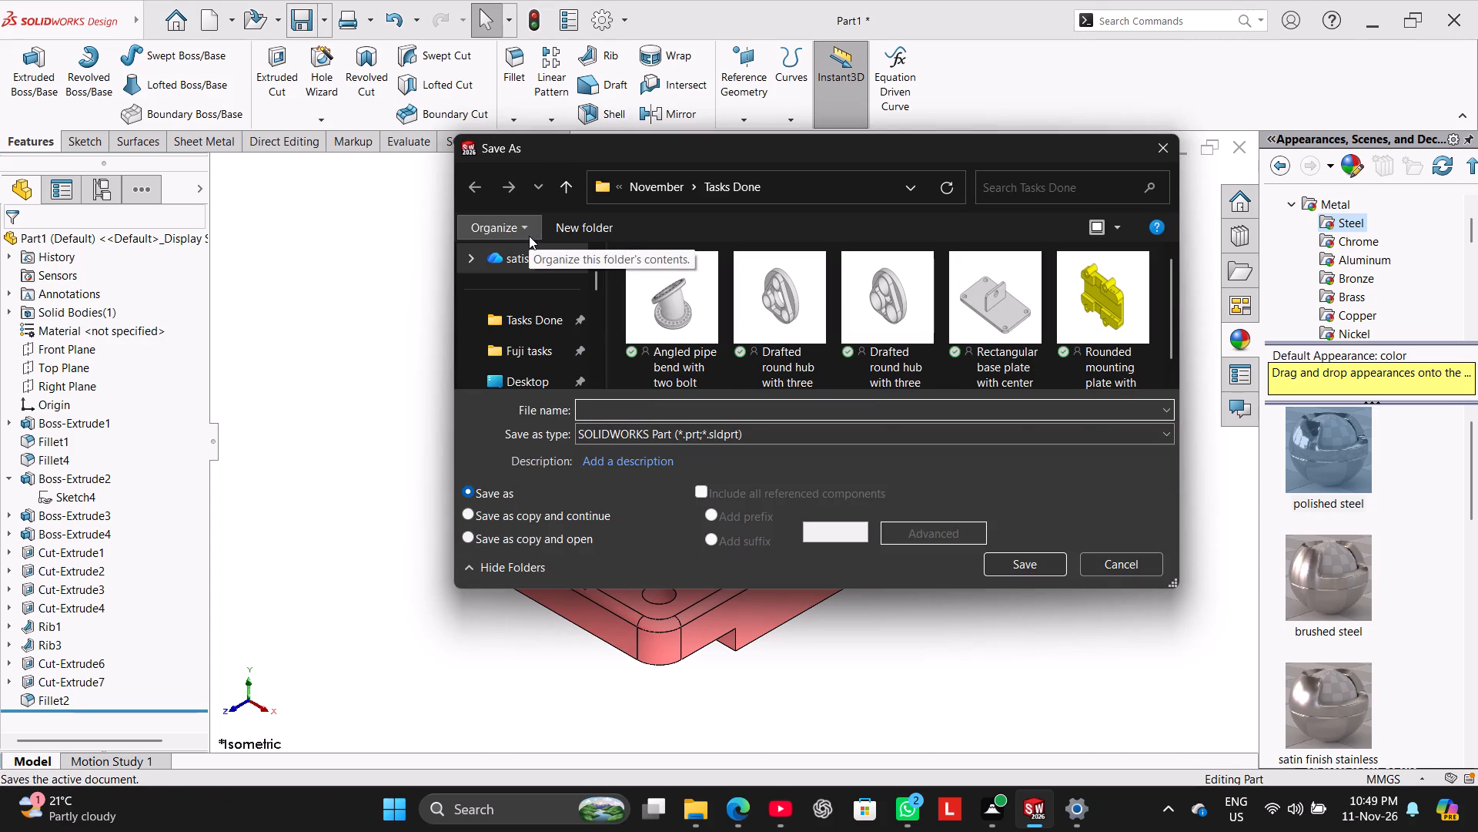
pyautogui.hotkey('ctrl', 'v')
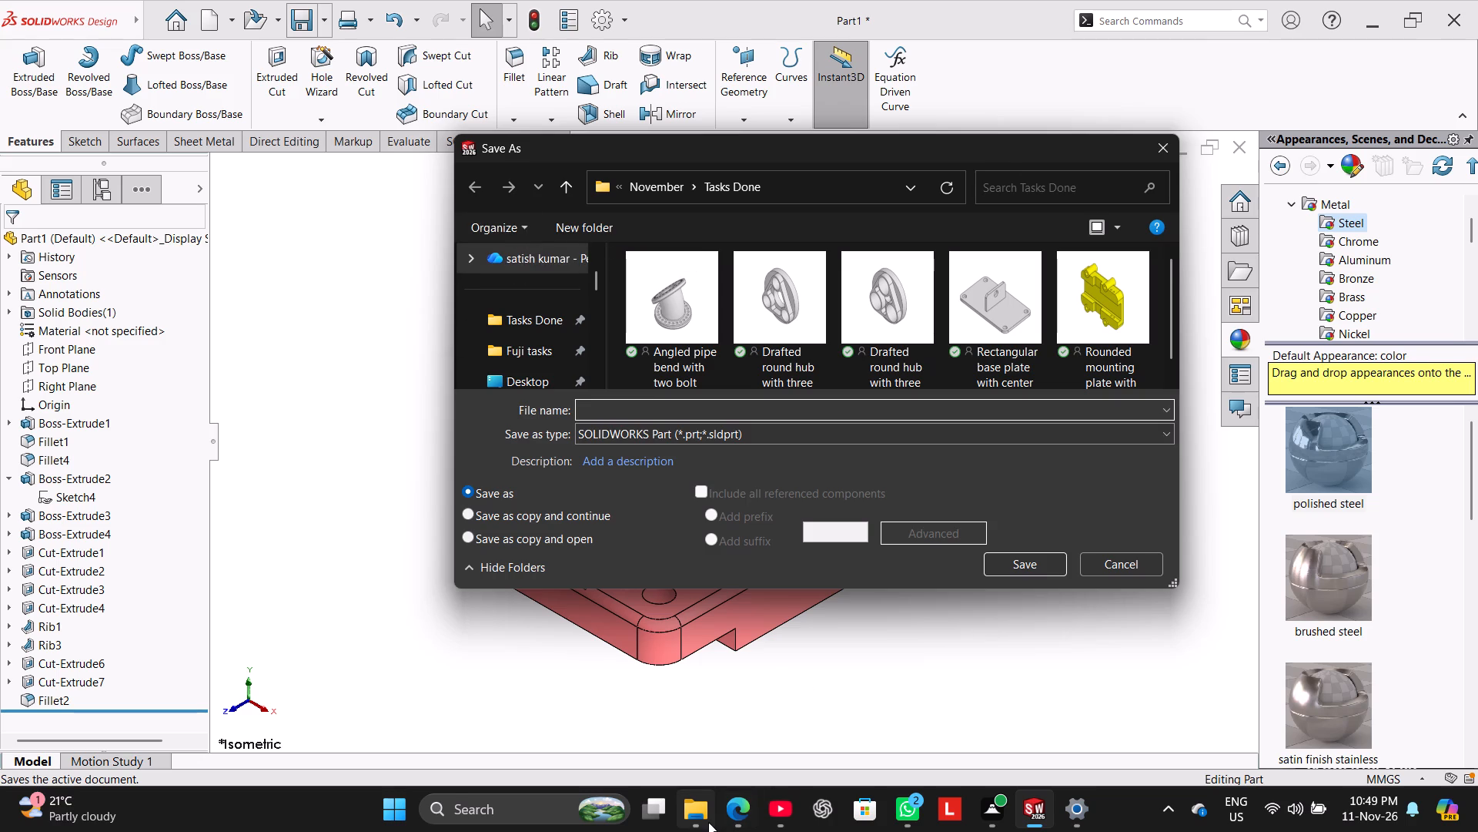
pyautogui.click(708, 822)
pyautogui.click(666, 225)
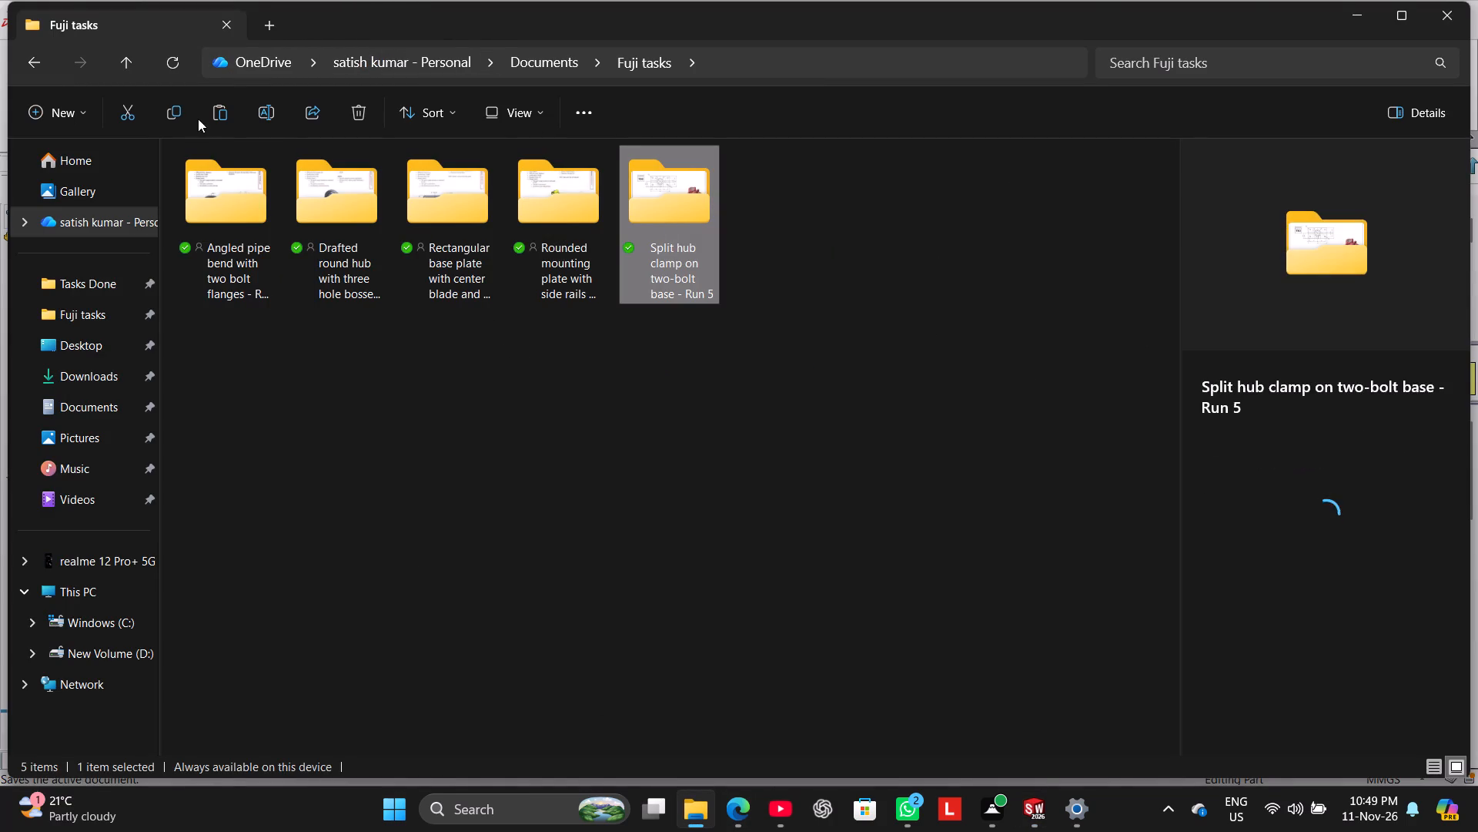
pyautogui.click(266, 116)
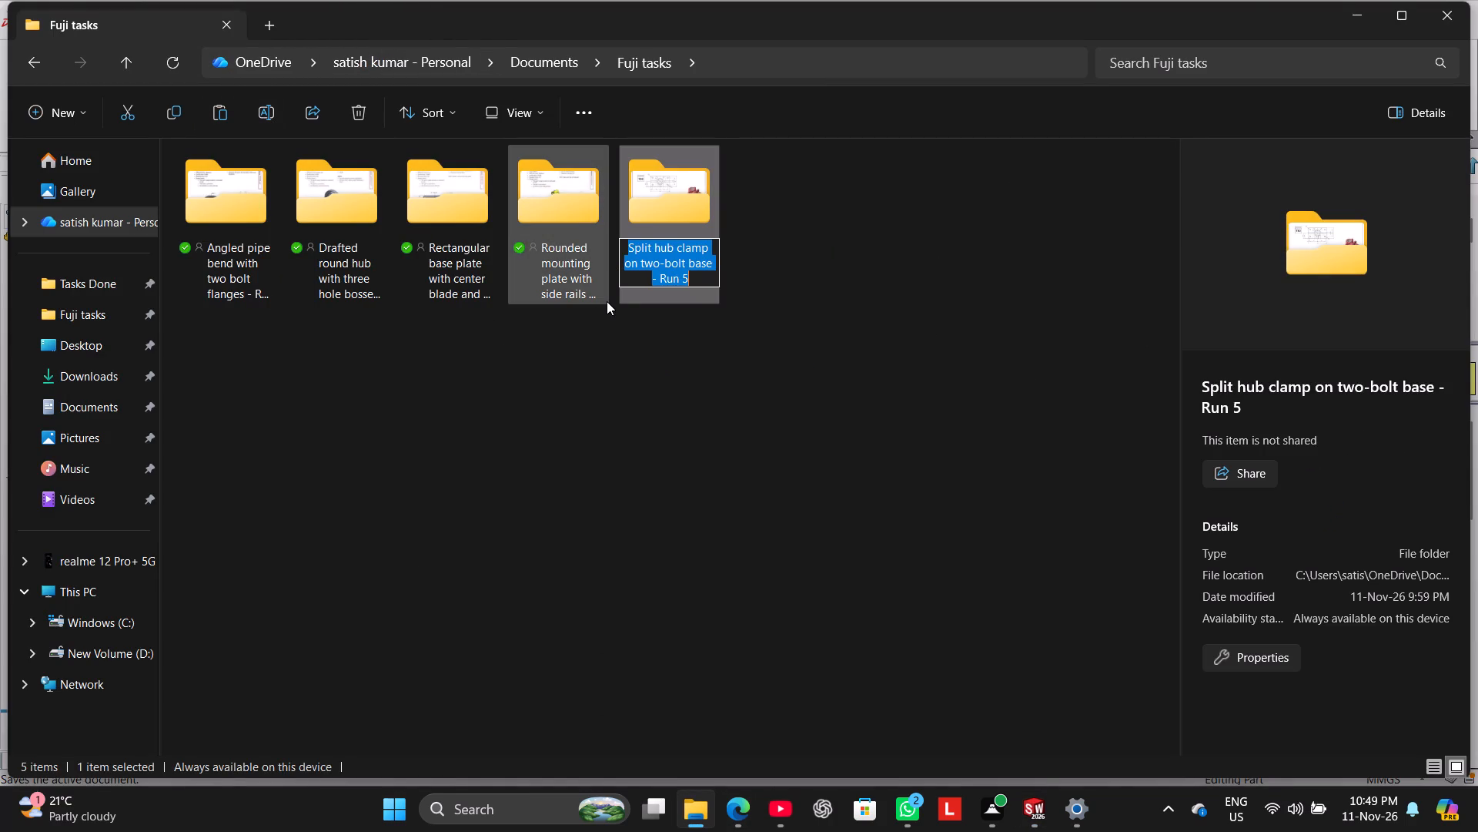
pyautogui.hotkey('ctrl', 'c')
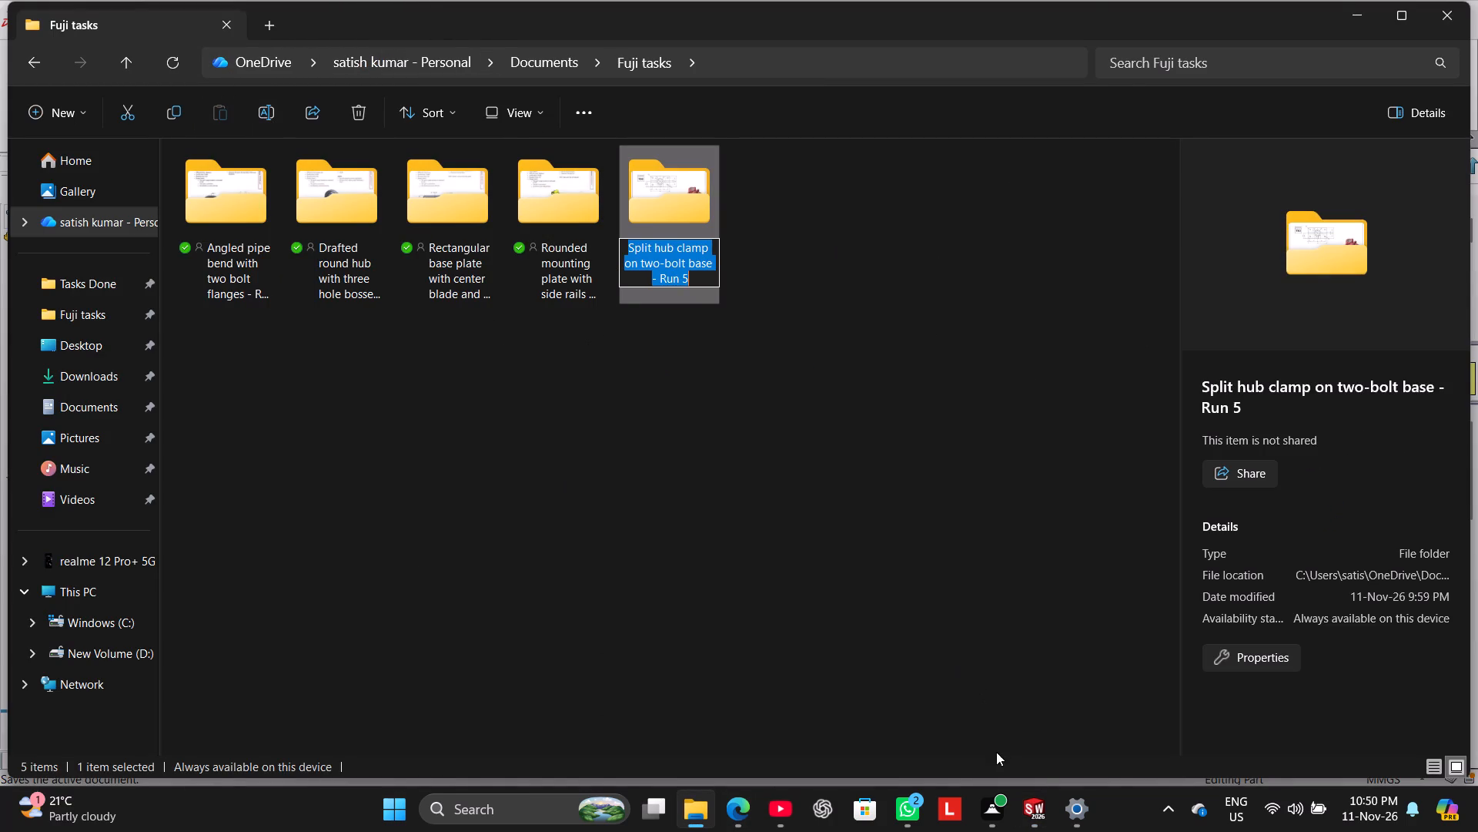
# Back in SOLIDWORKS, save the part in Tasks Done as "Split hub clamp on two-bolt base", dropping the Run 5 suffix.
pyautogui.click(1031, 812)
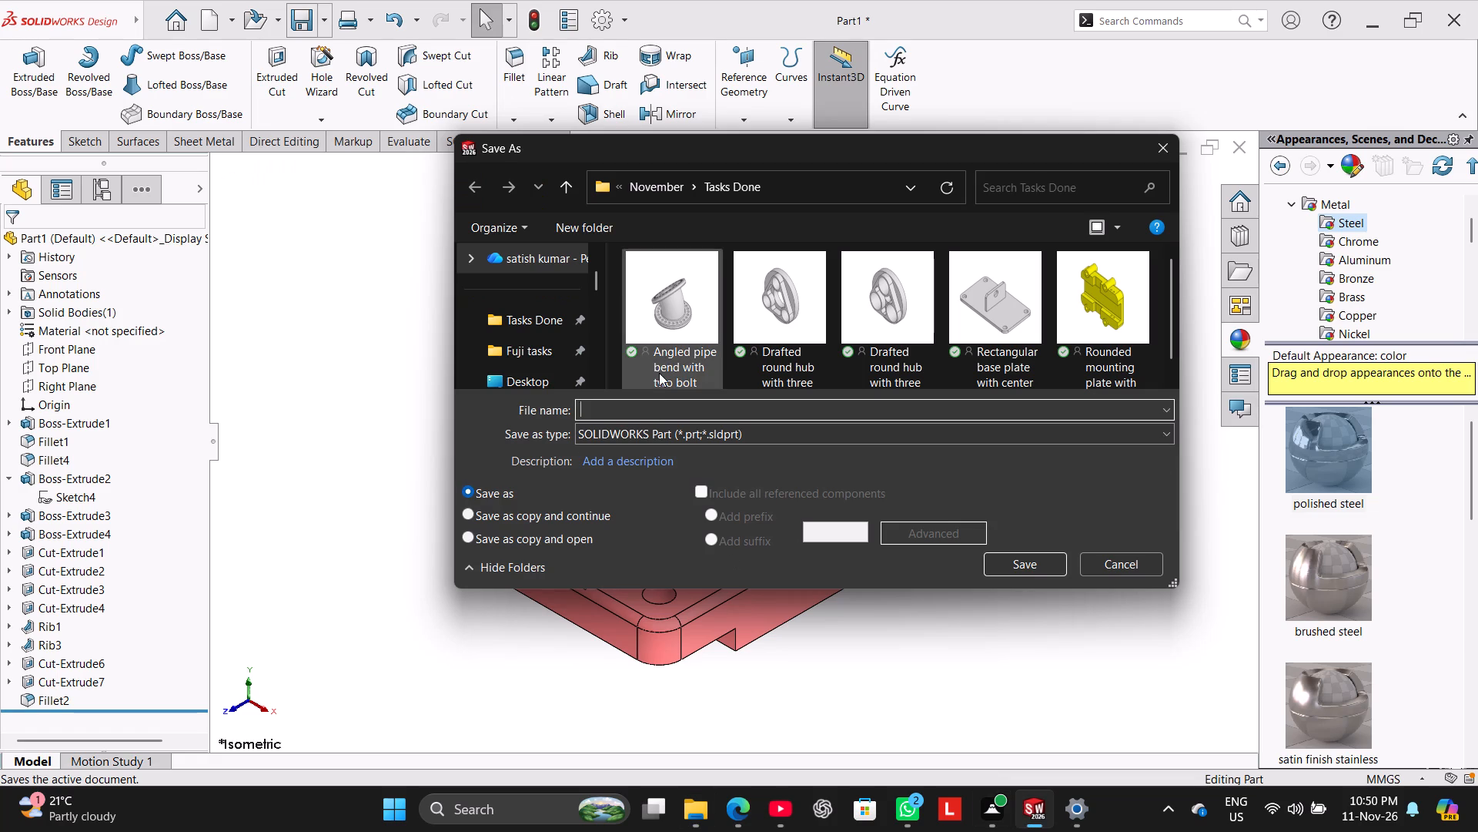
pyautogui.hotkey('ctrl', 'v')
pyautogui.press('BackSpace')
pyautogui.press('BackSpace')
pyautogui.press('BackSpace')
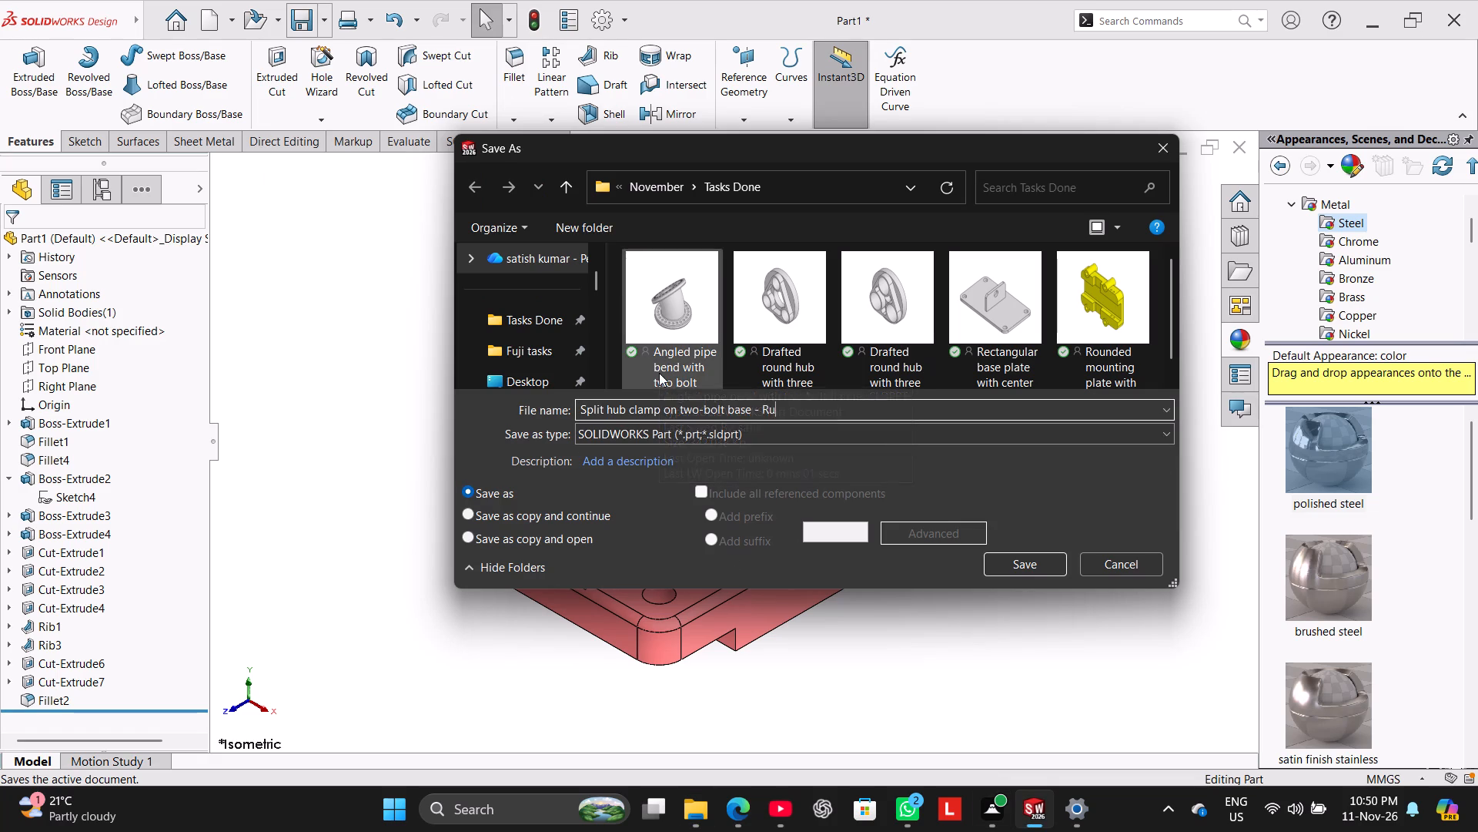
pyautogui.press('BackSpace')
pyautogui.press('BackSpace')
pyautogui.press('BackSpace')
pyautogui.press('BackSpace')
pyautogui.click(1054, 565)
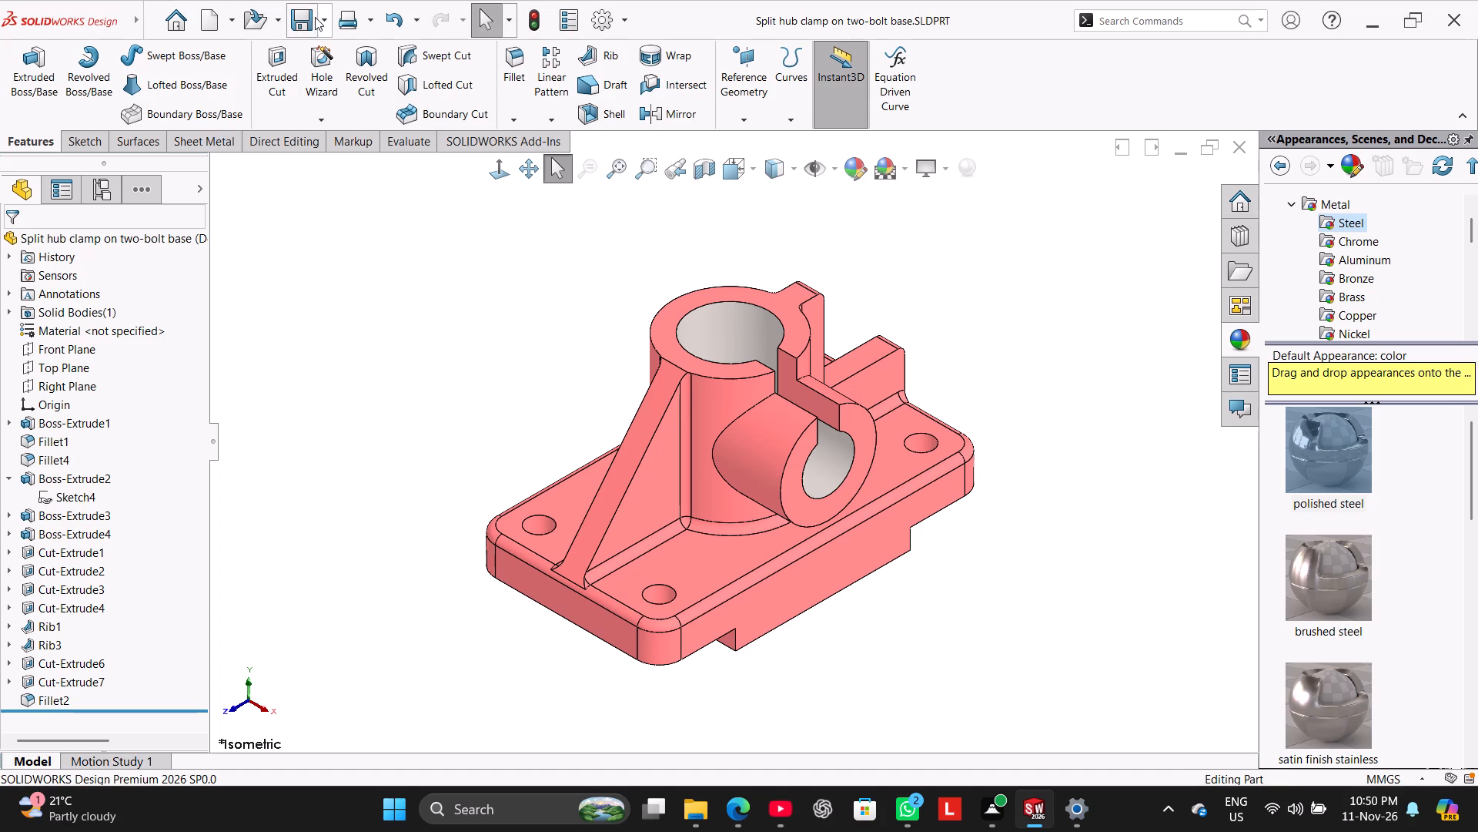
# Save a PDF copy of the part in Tasks Done as "Split hub clamp on two-bolt base".
pyautogui.click(323, 25)
pyautogui.click(340, 69)
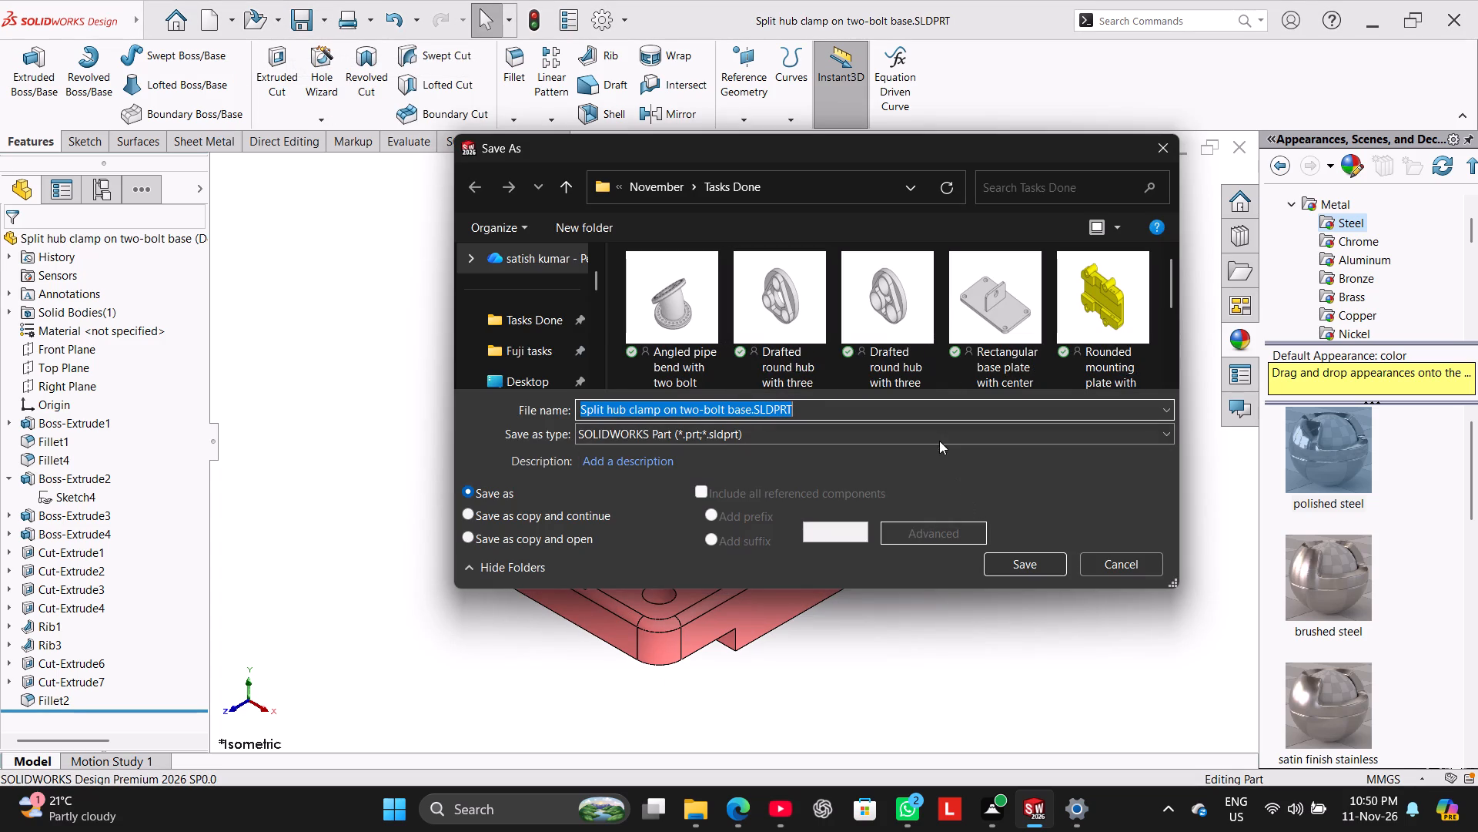
pyautogui.click(937, 437)
pyautogui.click(753, 148)
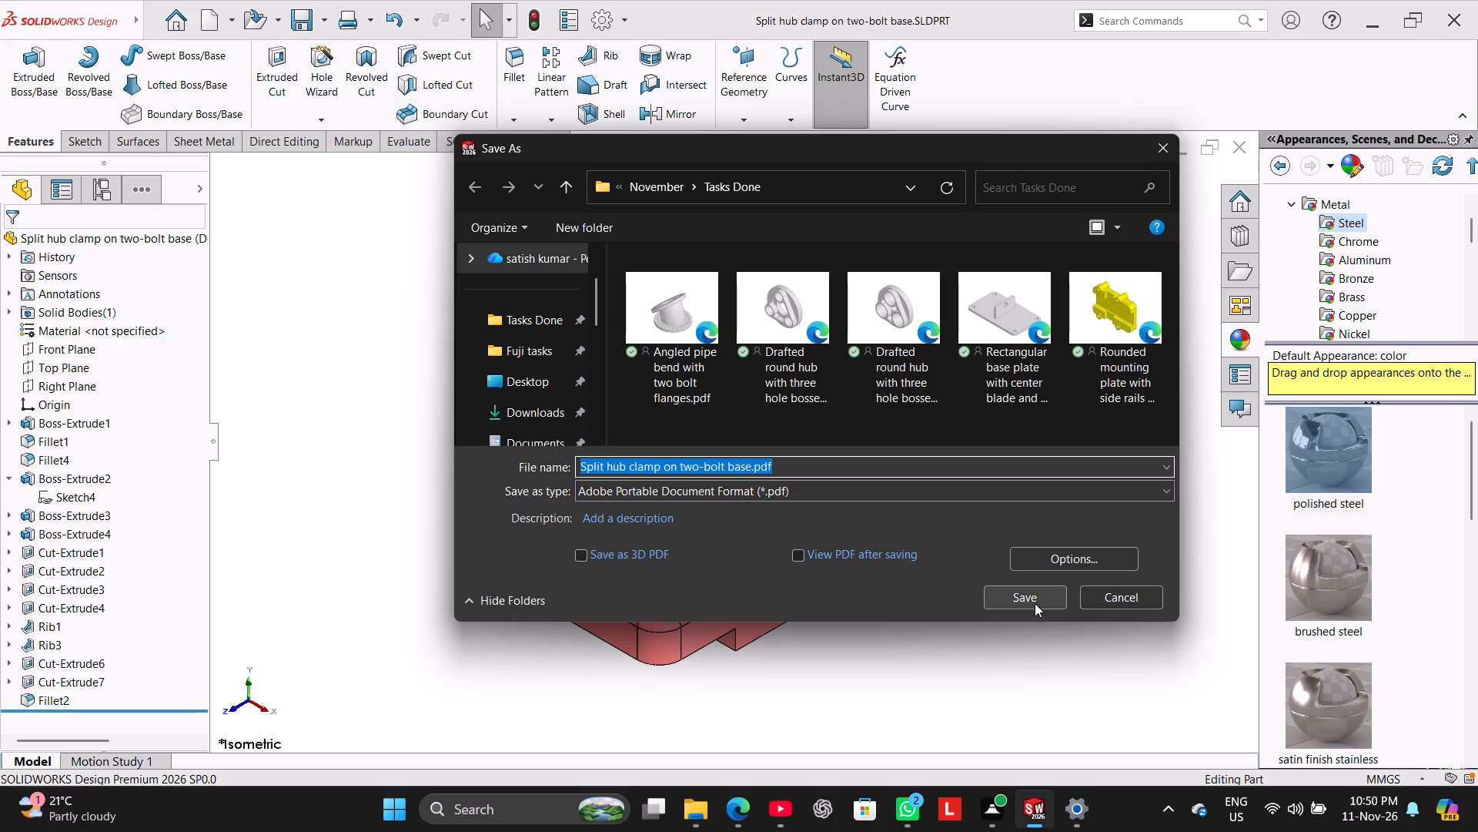
pyautogui.click(1035, 603)
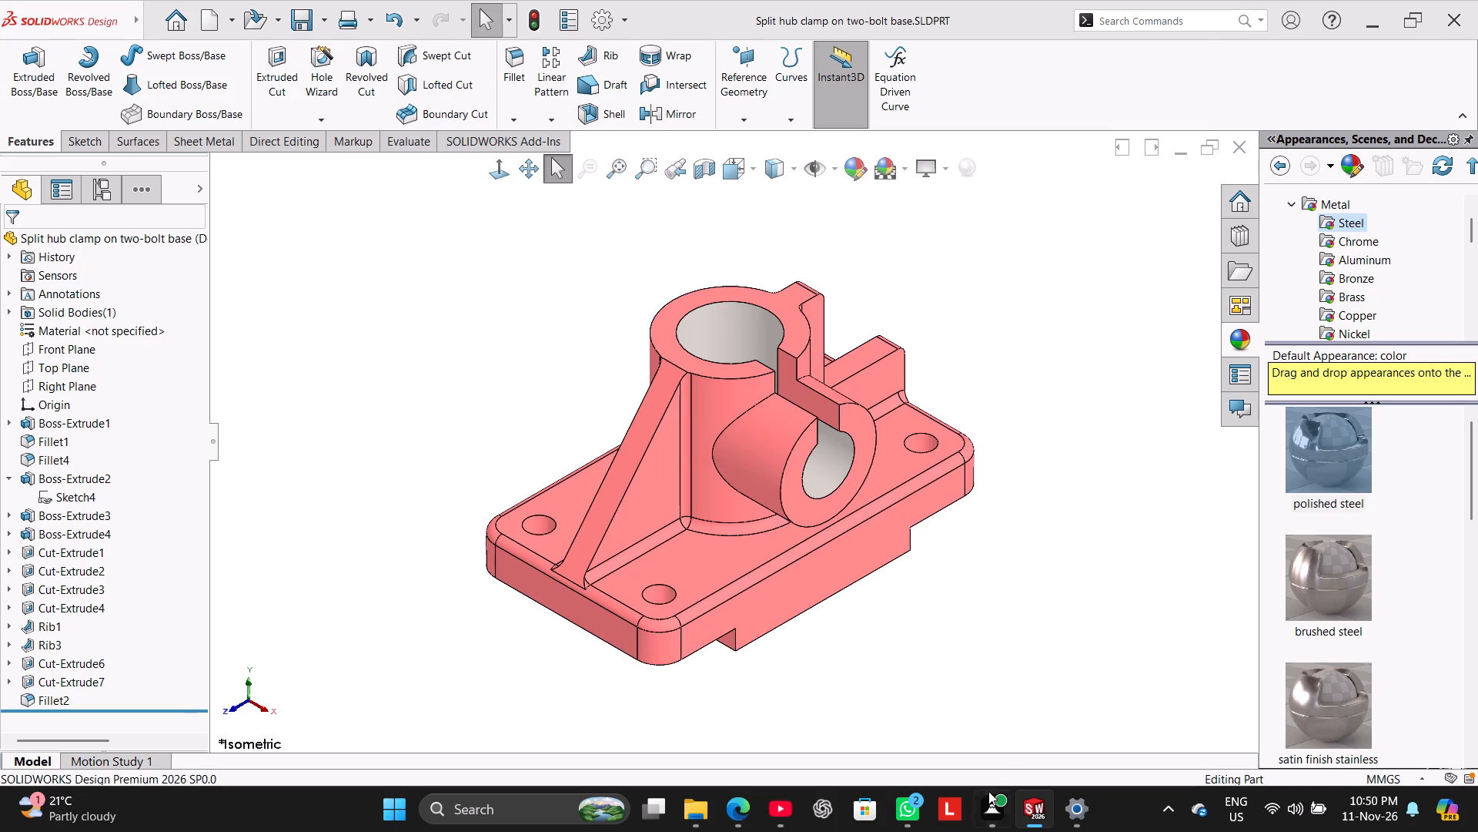